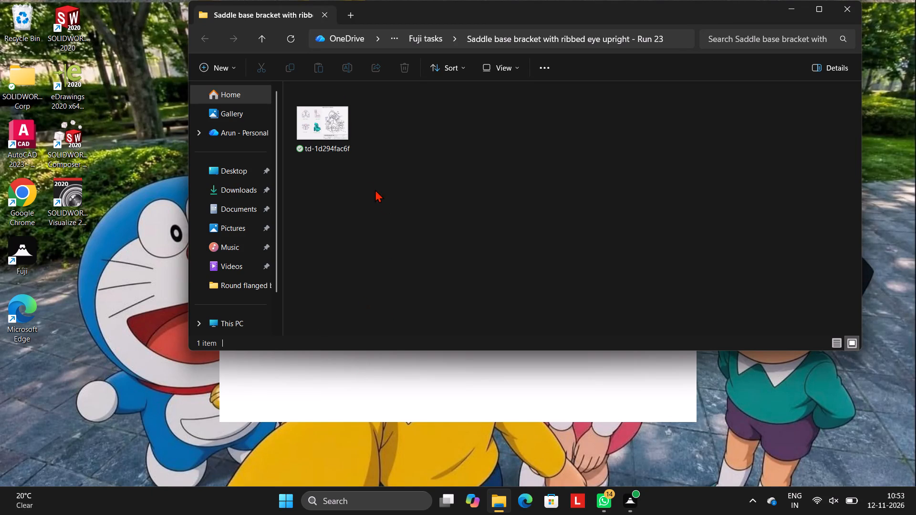
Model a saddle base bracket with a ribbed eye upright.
Open the td-1d294fac6f drawing image of the saddle base bracket for viewing.
double_click(348, 124)
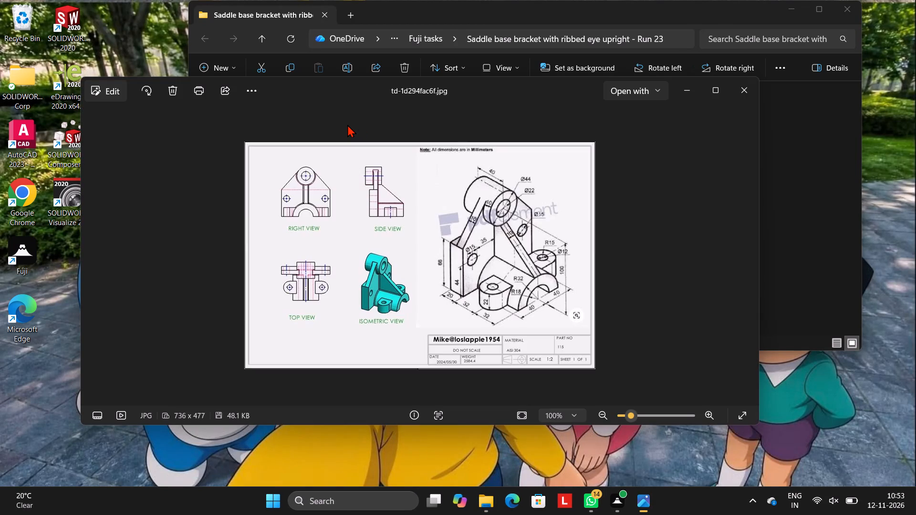
Bring up the sharing options for the bracket drawing image.
click(229, 90)
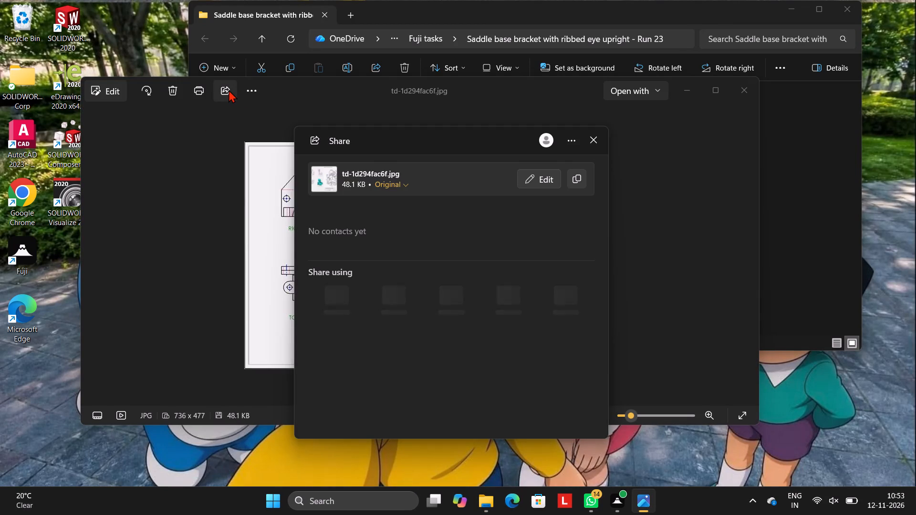
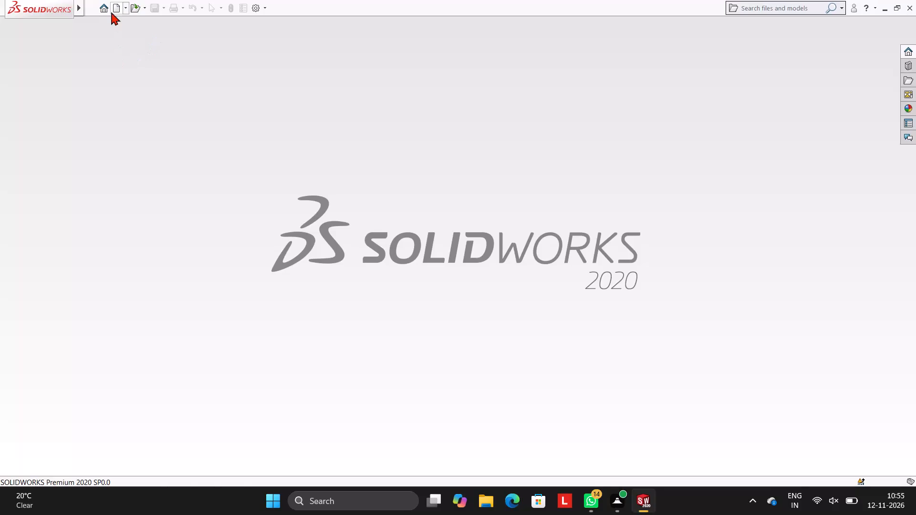
Create a new part document.
click(114, 10)
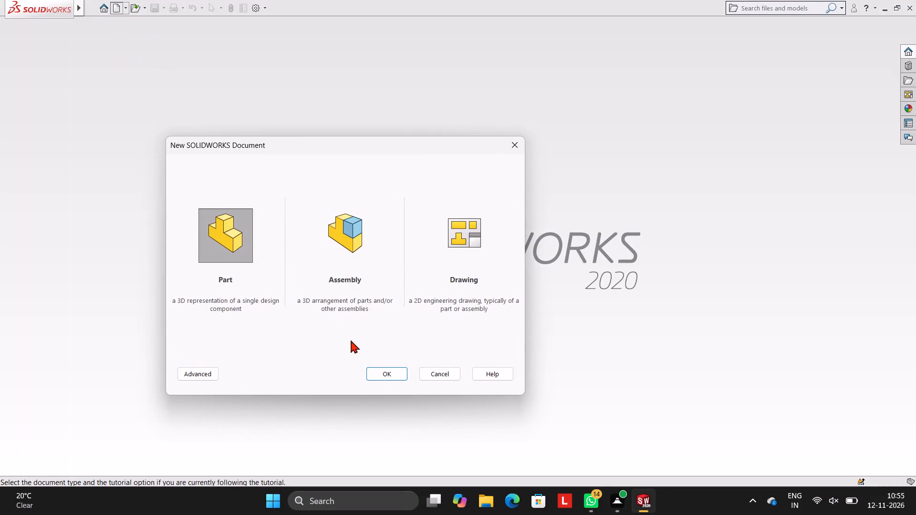
click(375, 374)
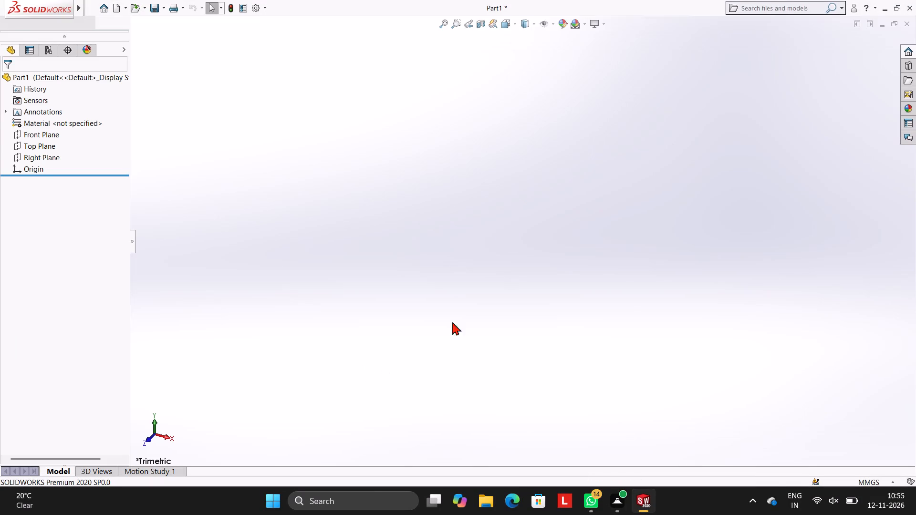
Start a sketch on the Front Plane.
click(50, 173)
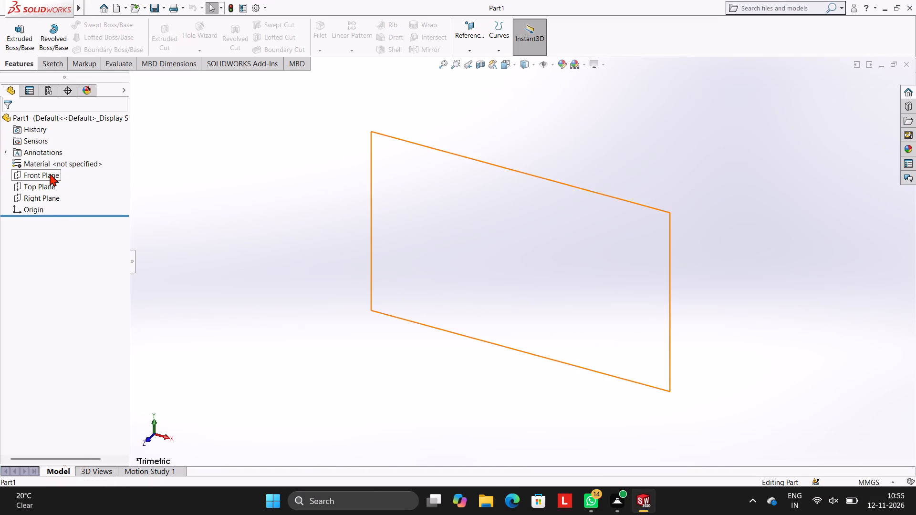
click(65, 156)
click(433, 233)
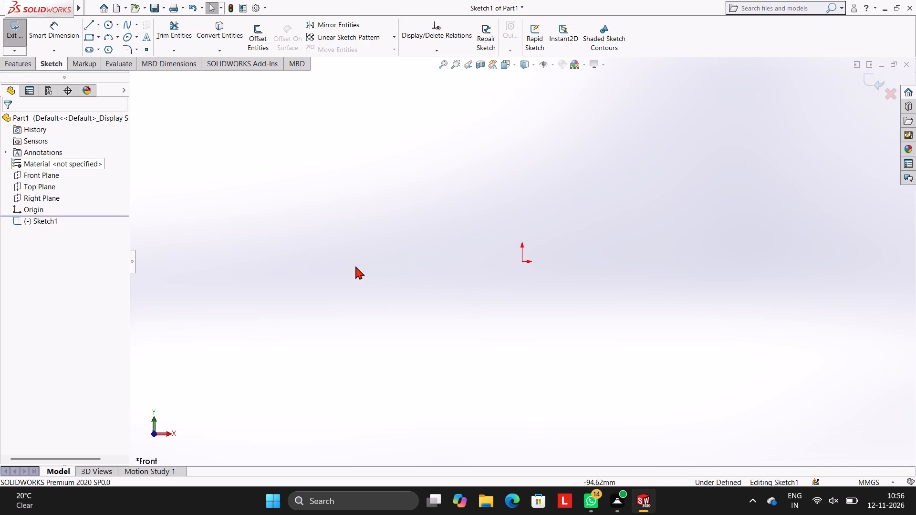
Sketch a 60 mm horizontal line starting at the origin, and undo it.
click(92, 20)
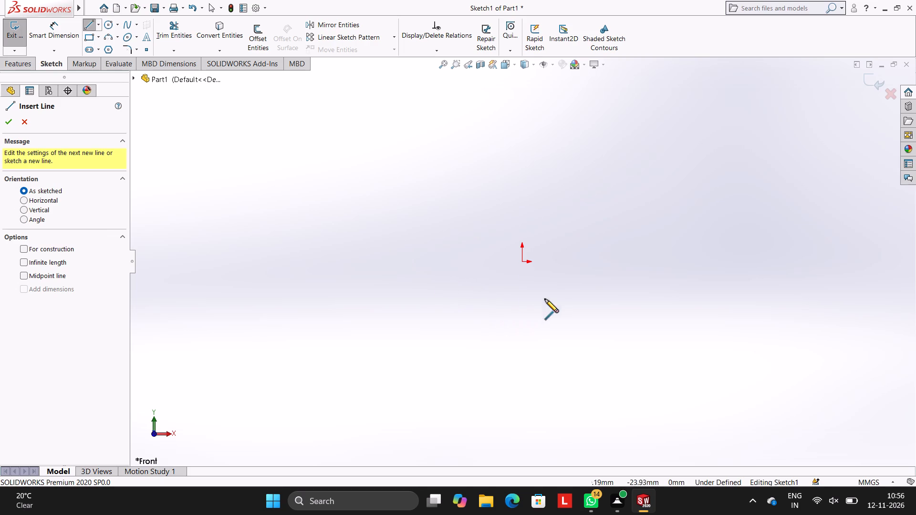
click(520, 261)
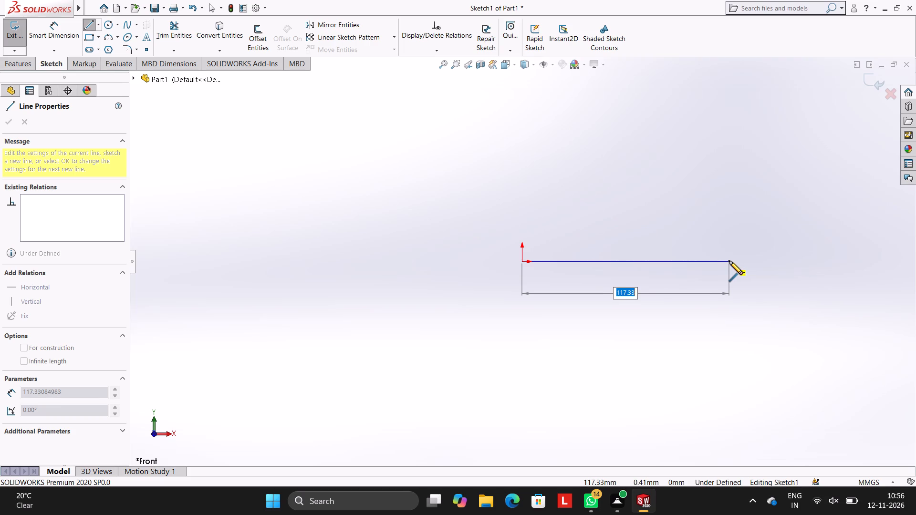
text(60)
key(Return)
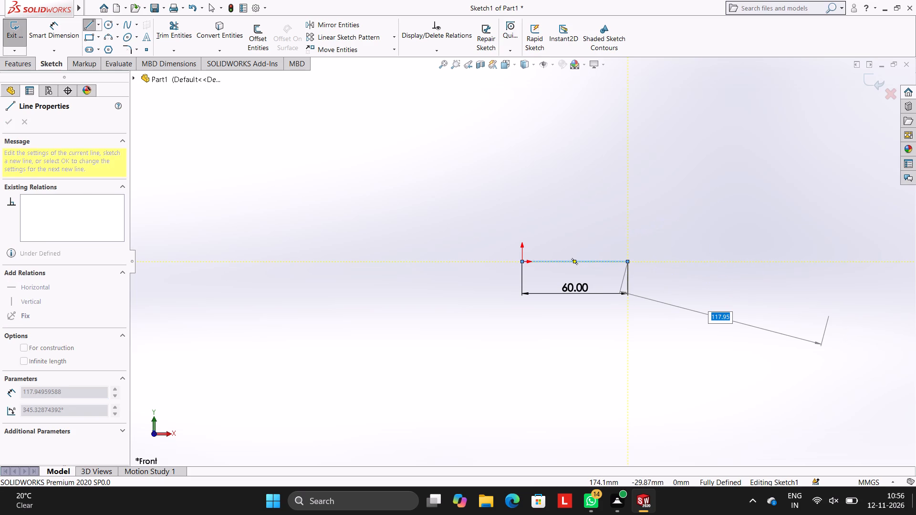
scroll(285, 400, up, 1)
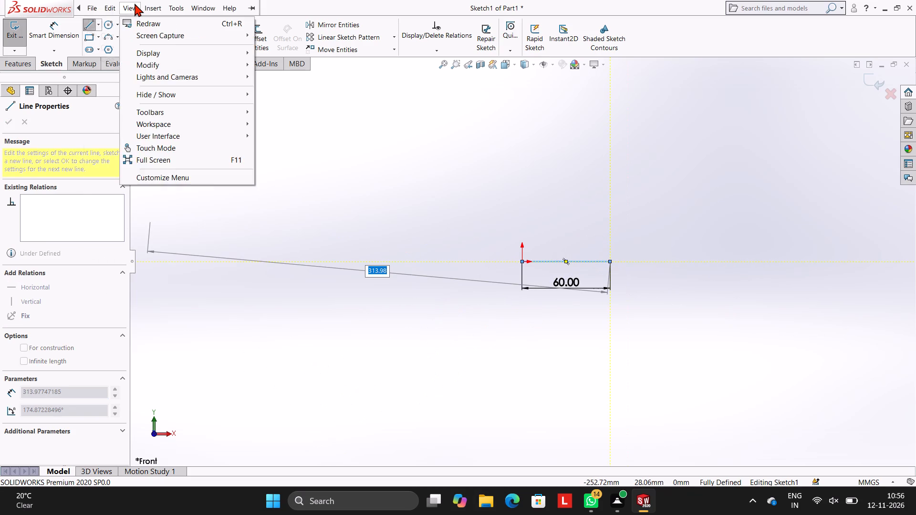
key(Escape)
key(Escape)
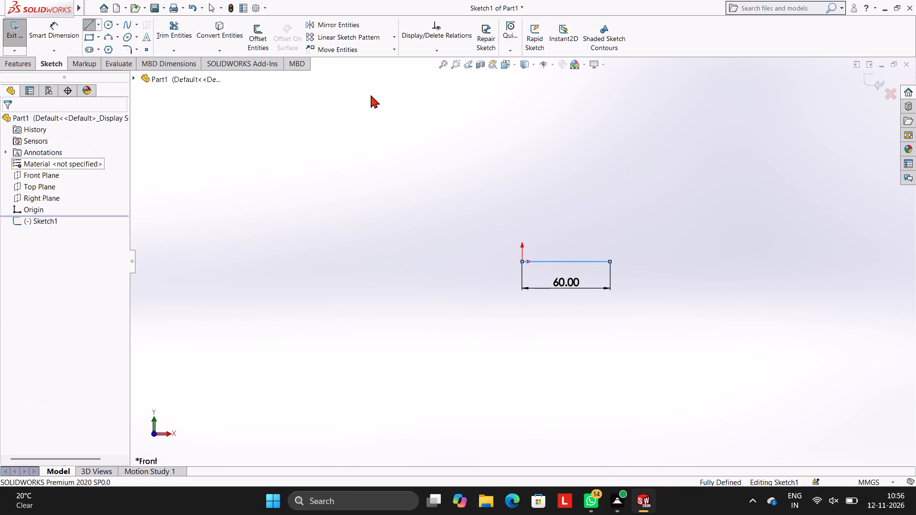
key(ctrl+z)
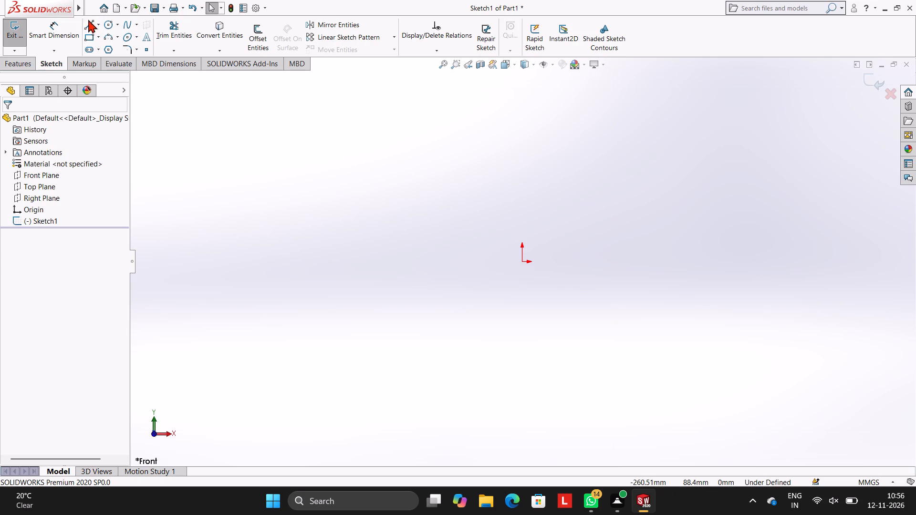
Sketch a 120 mm horizontal line starting at the origin and extending along positive X.
click(90, 24)
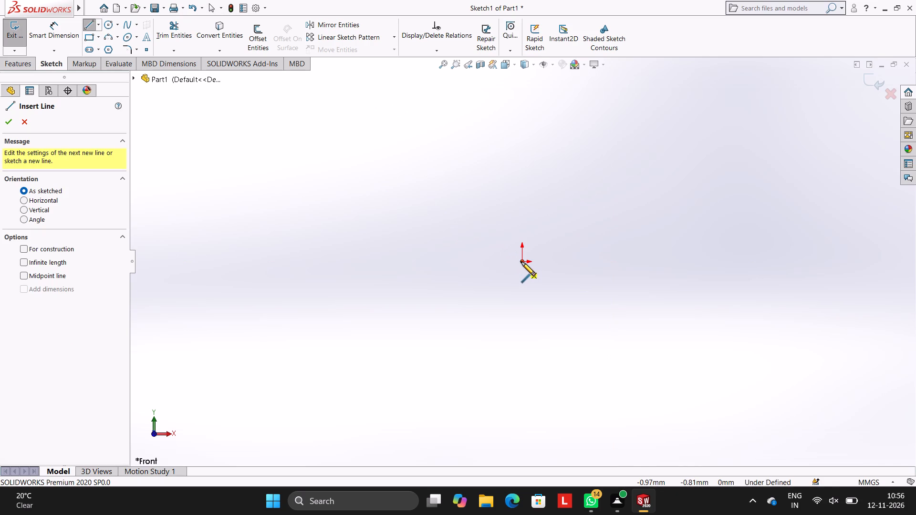
click(521, 262)
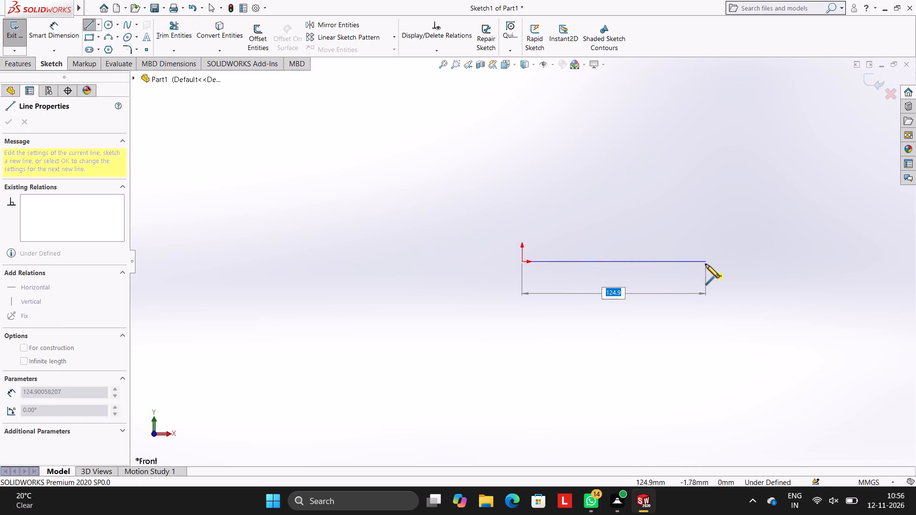
text(120)
key(Return)
key(Escape)
key(Escape)
key(Escape)
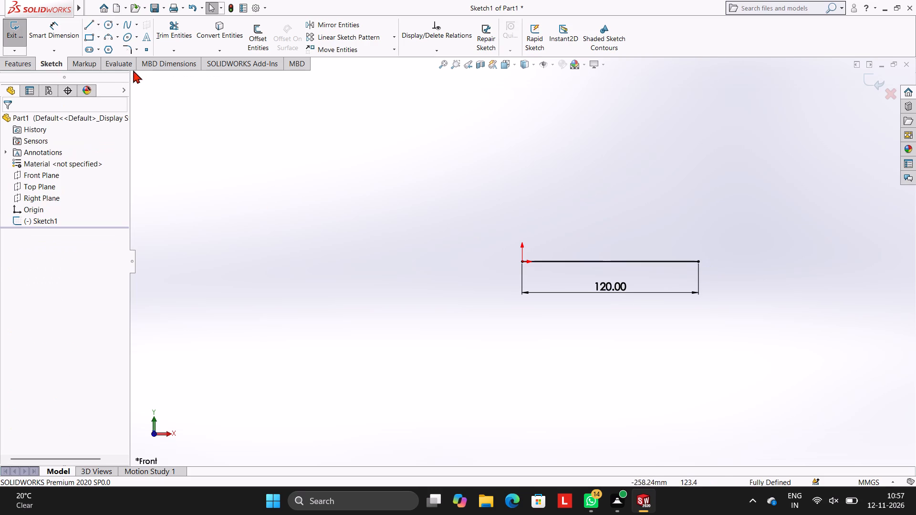
Complete the rectangle with a 66 mm vertical line up, a 120 mm top line back, and a closing line to the origin.
click(86, 26)
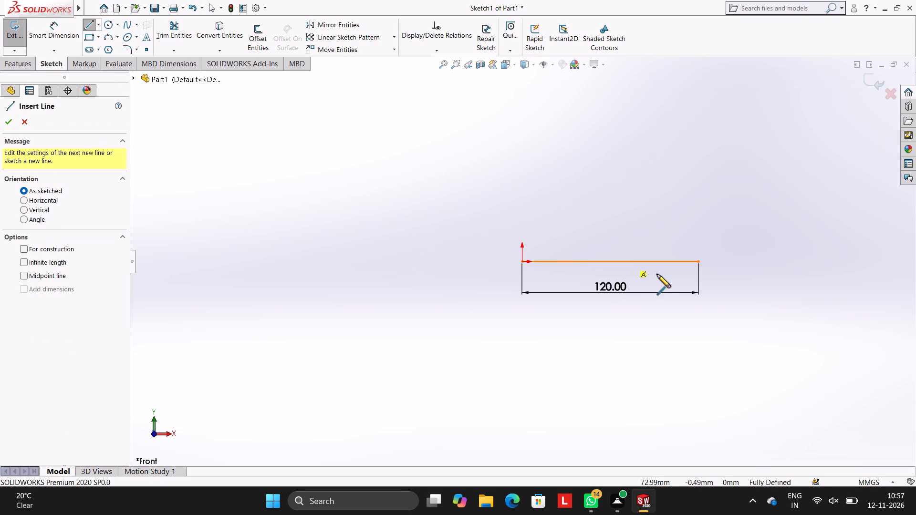
click(698, 262)
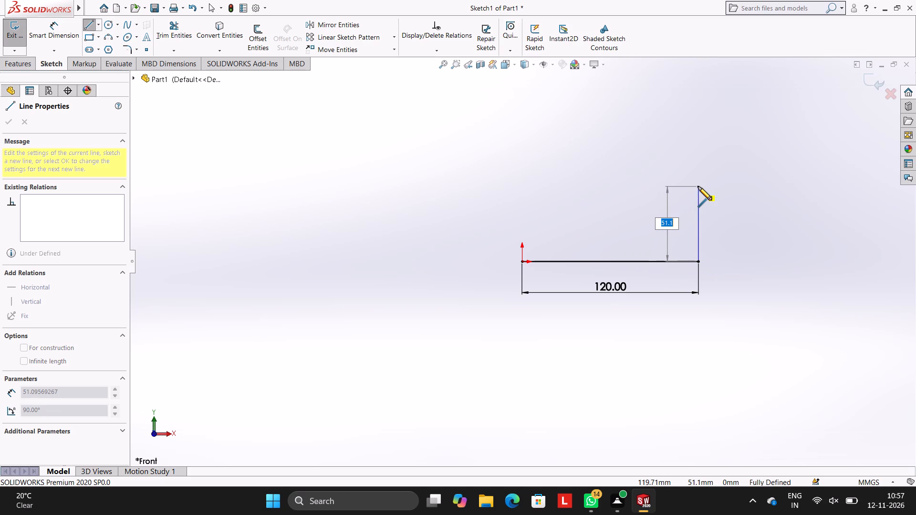
text(66)
key(Return)
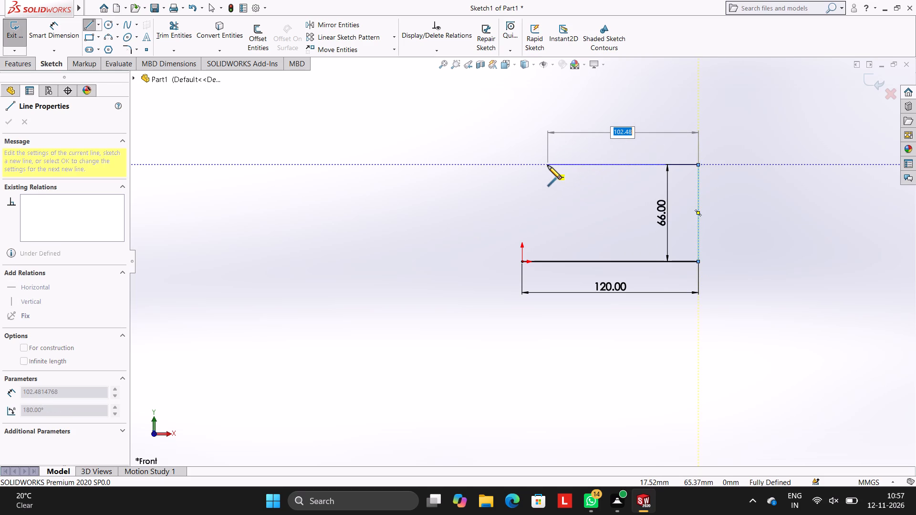
text(120)
key(Return)
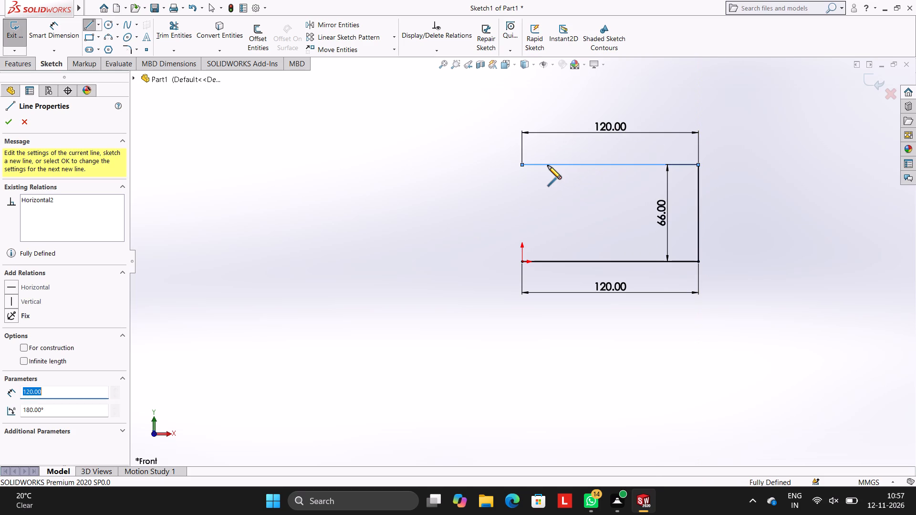
click(521, 262)
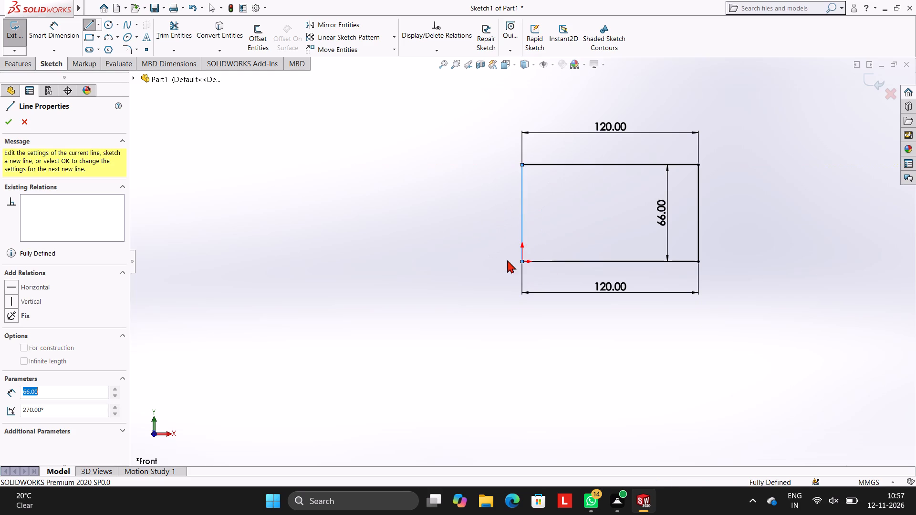
key(Escape)
key(Escape)
key(Escape)
key(Escape)
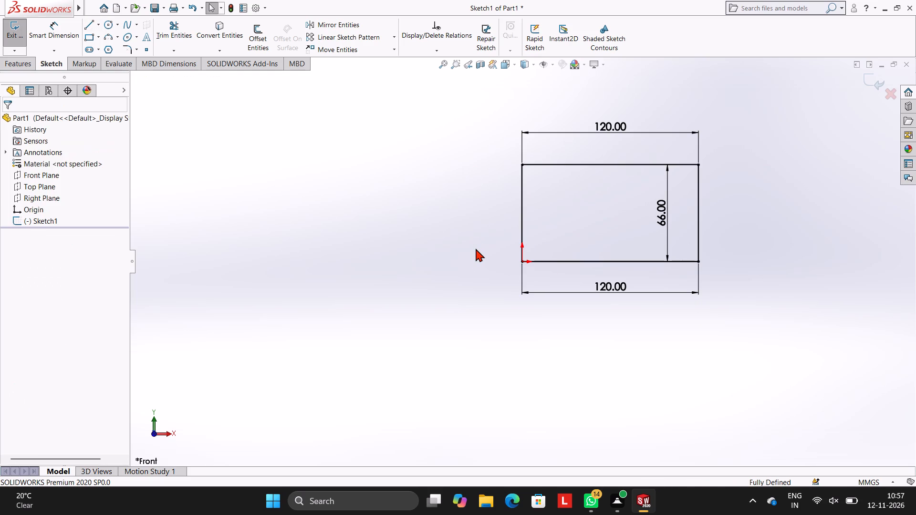
Extrude the rectangle as a blind boss to a depth of 20 mm in the reversed direction.
click(27, 66)
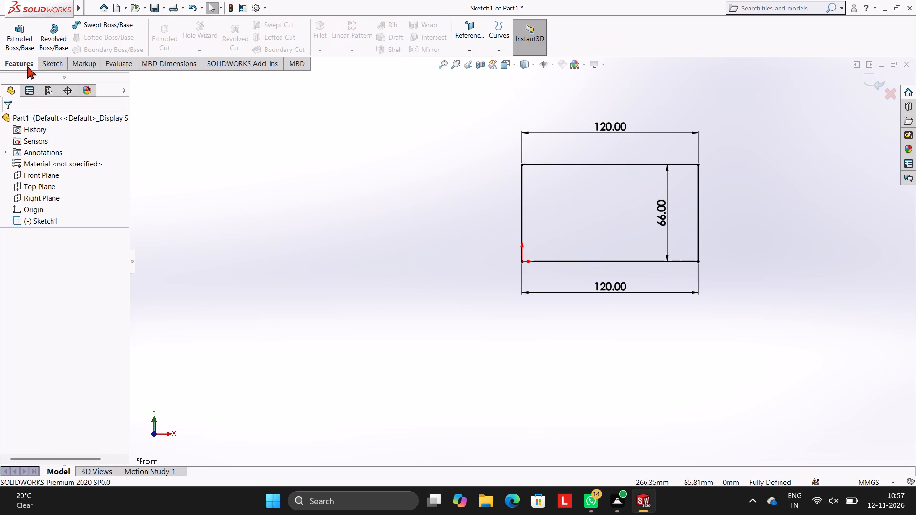
click(10, 40)
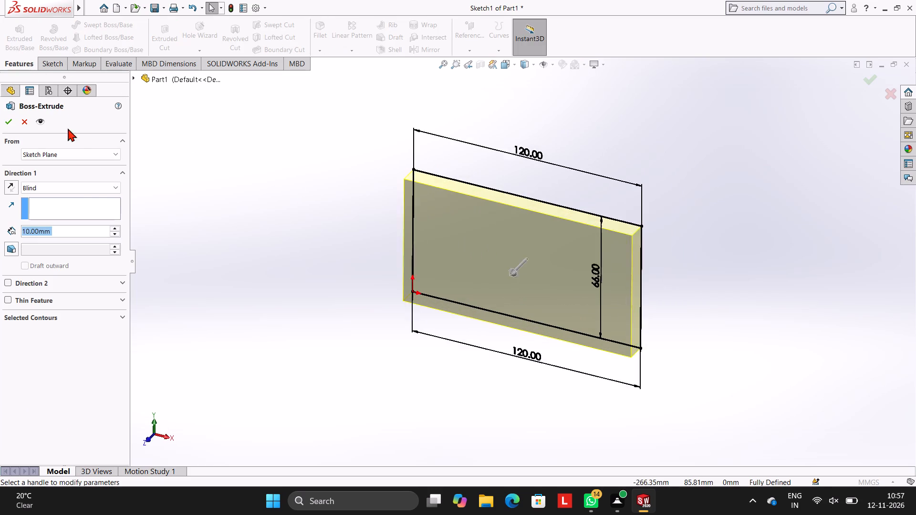
click(11, 186)
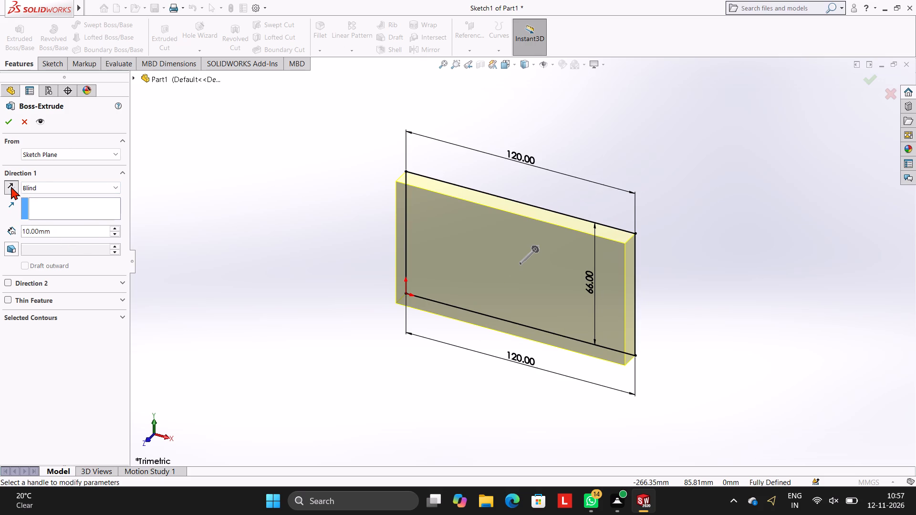
click(67, 231)
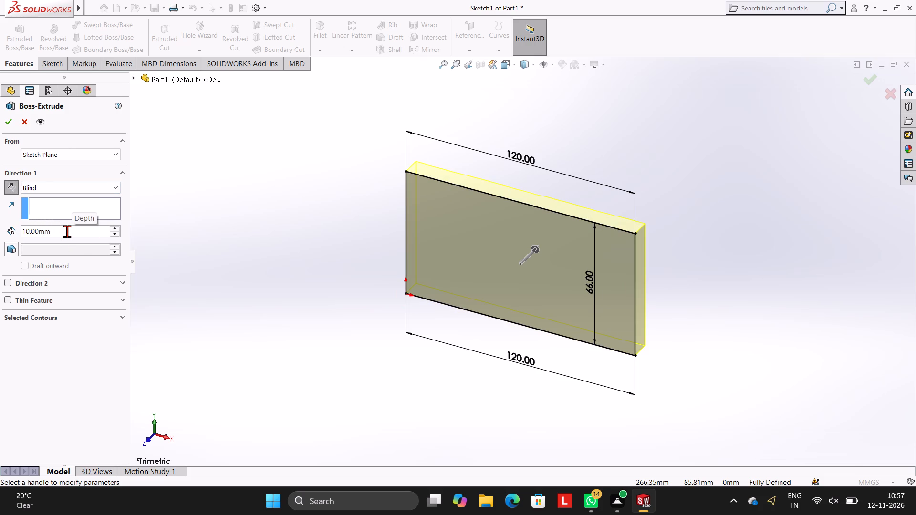
key(BackSpace)
key(BackSpace)
key(BackSpace)
key(BackSpace)
key(BackSpace)
key(BackSpace)
key(BackSpace)
key(BackSpace)
key(BackSpace)
key(BackSpace)
key(BackSpace)
key(BackSpace)
key(BackSpace)
key(BackSpace)
key(BackSpace)
key(BackSpace)
key(BackSpace)
key(BackSpace)
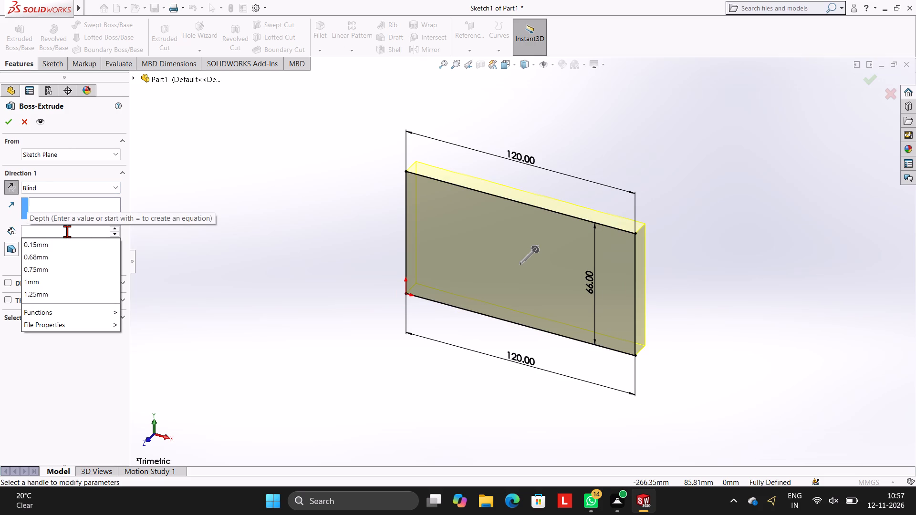
text(20)
key(Return)
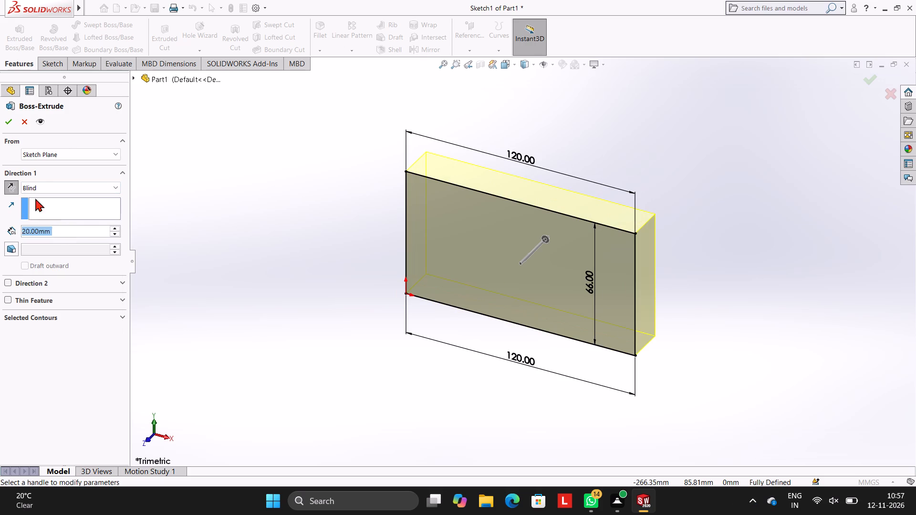
click(5, 118)
click(222, 202)
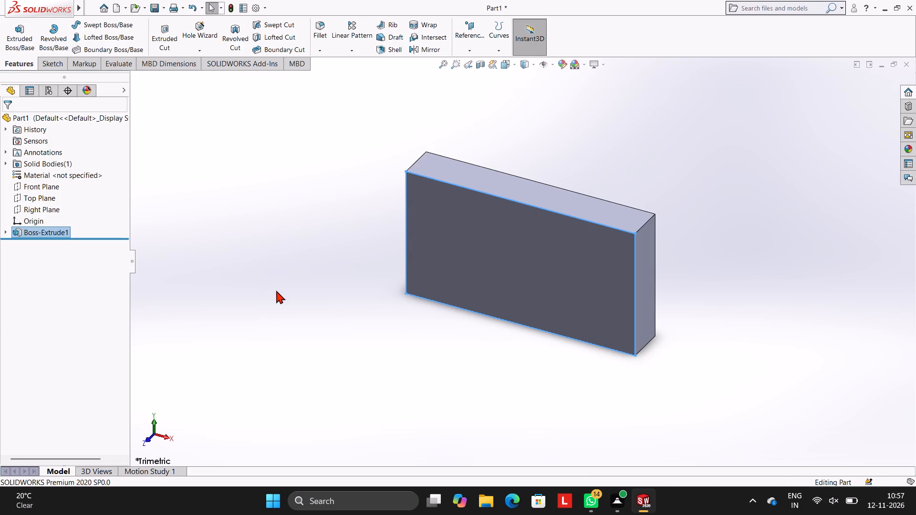
Examine the extruded rectangular block from several angles.
middle_drag(372, 232, 391, 186)
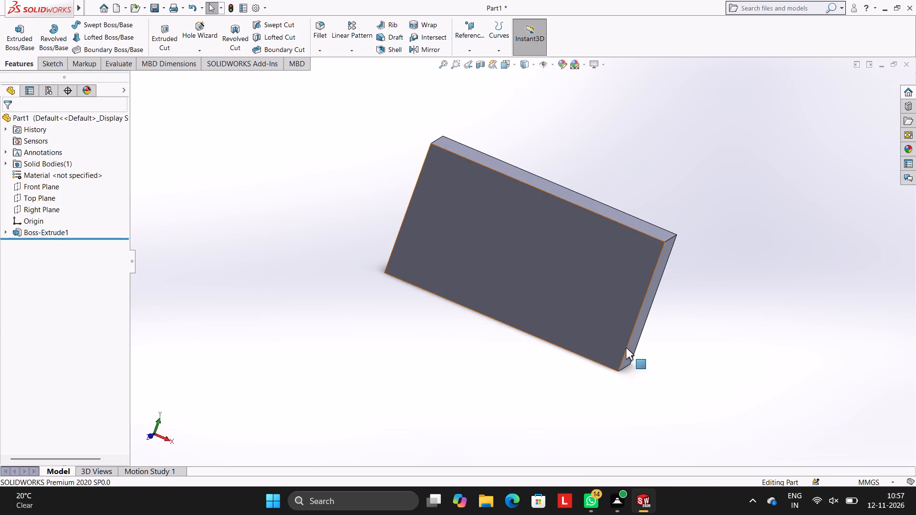
middle_drag(737, 279, 737, 180)
middle_drag(401, 229, 447, 357)
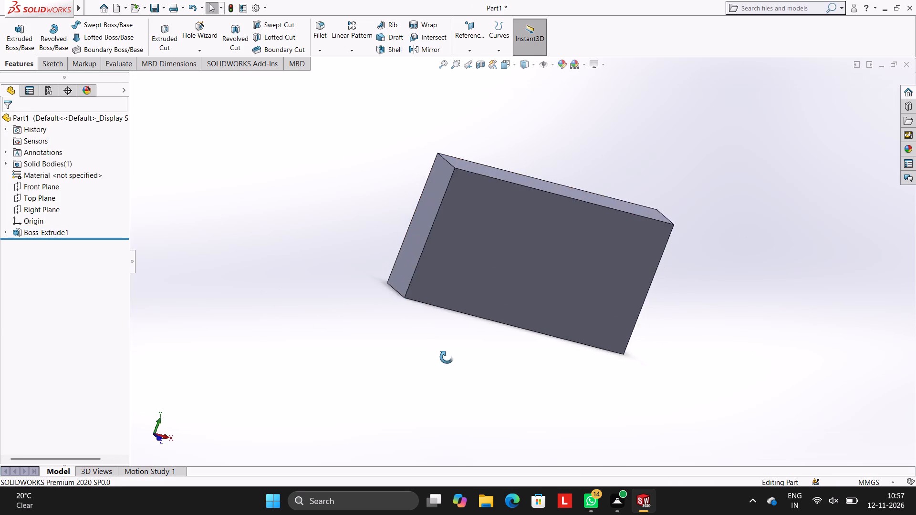
middle_drag(447, 357, 376, 328)
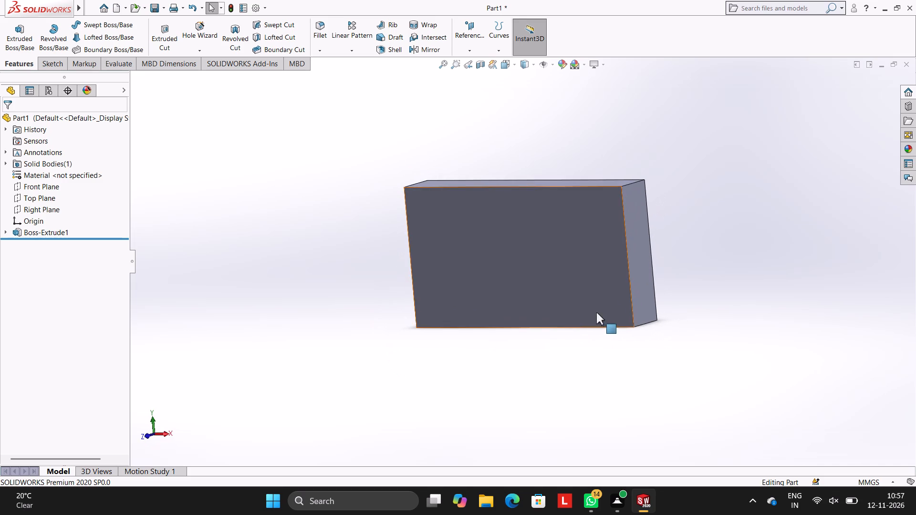
middle_drag(615, 308, 641, 313)
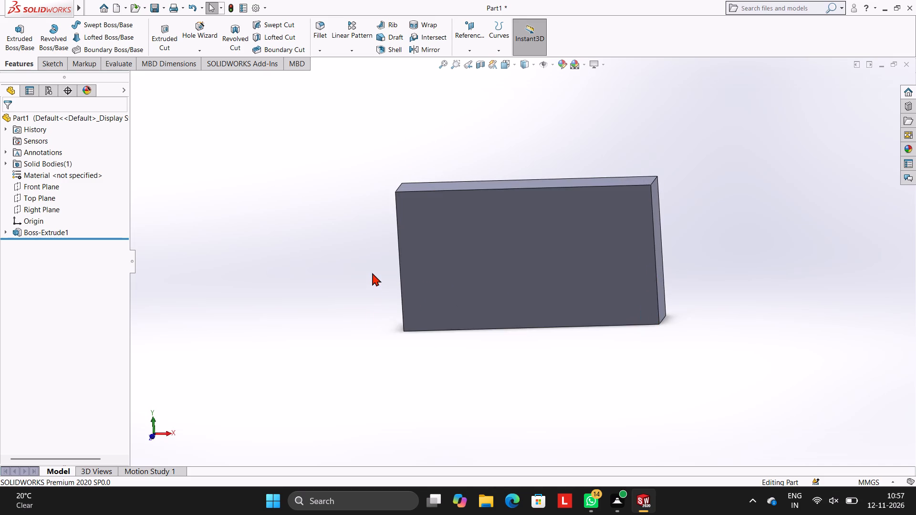
middle_drag(375, 275, 386, 326)
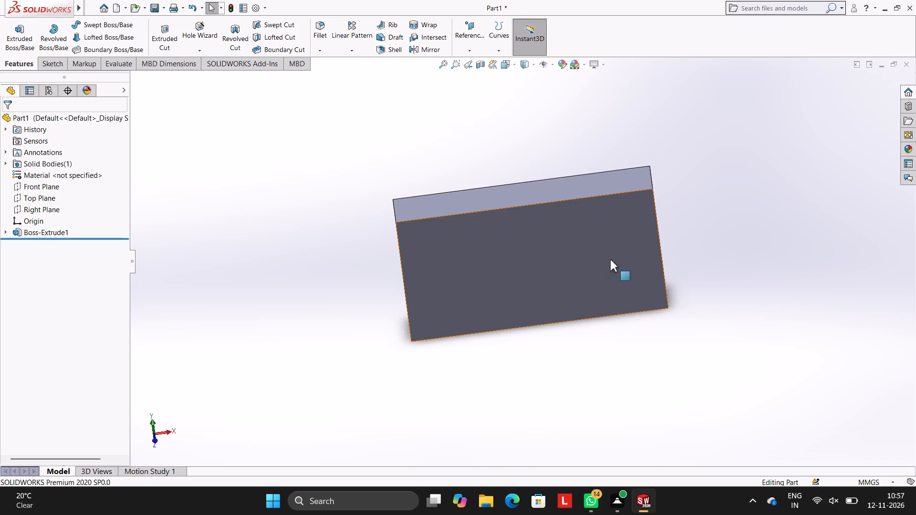
middle_drag(614, 257, 692, 322)
scroll(693, 318, down, 1)
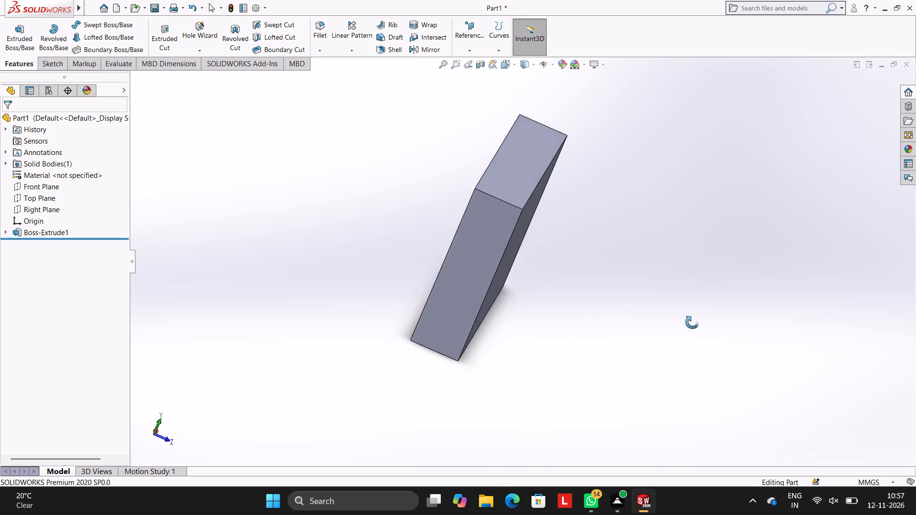
Start a new sketch on the block's large 120 x 66 mm front face and view it straight on.
middle_drag(692, 322, 645, 220)
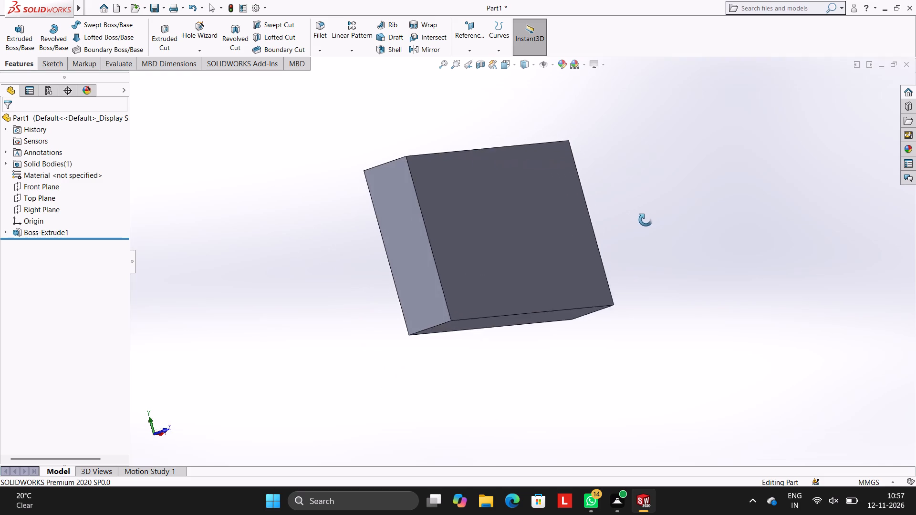
middle_drag(645, 220, 631, 288)
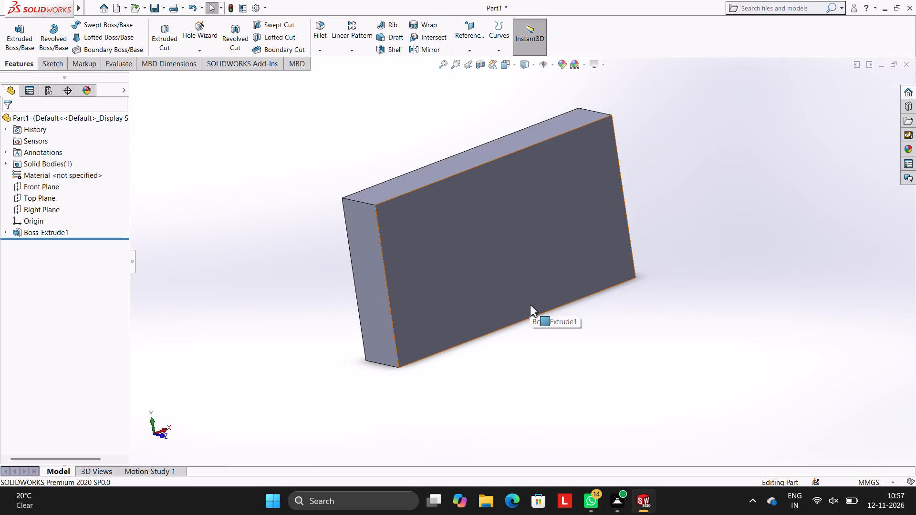
click(510, 248)
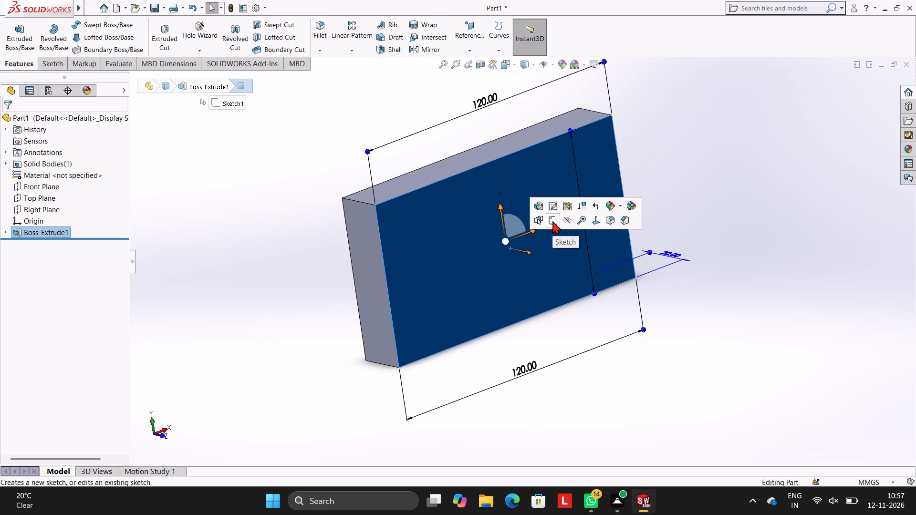
click(552, 224)
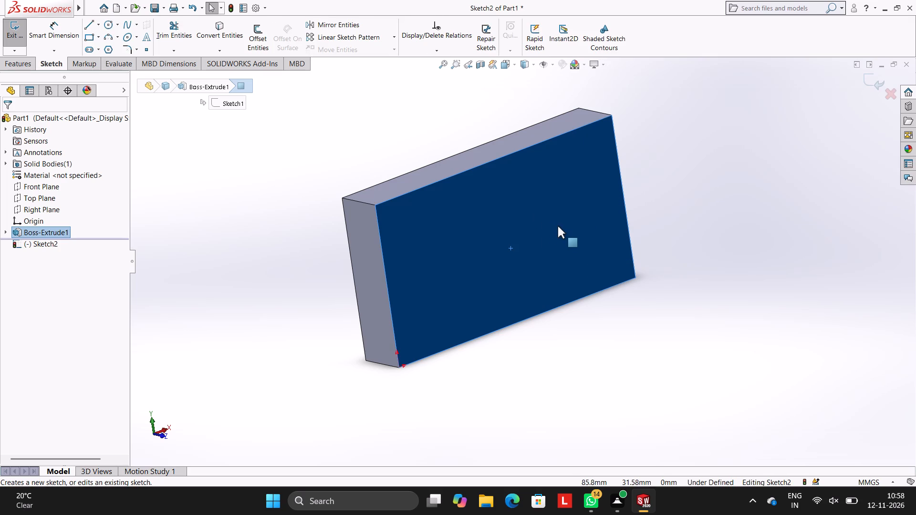
key(ctrl+8)
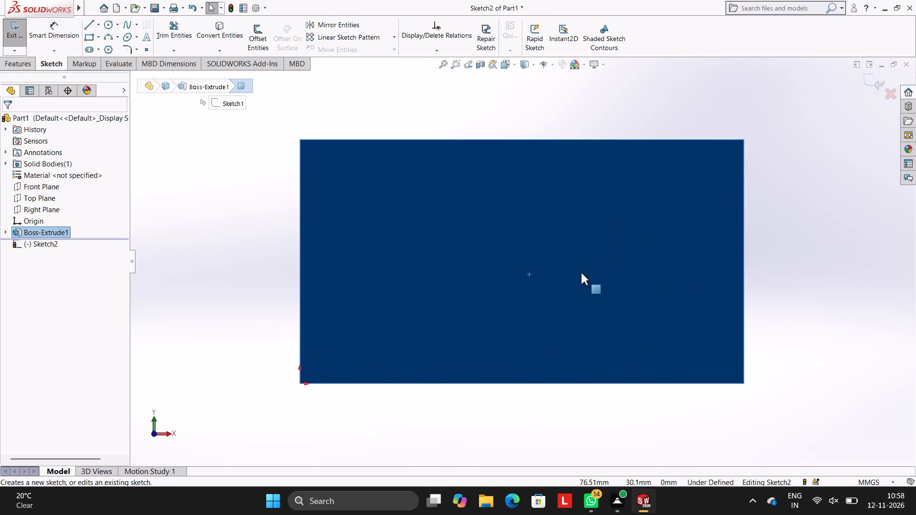
scroll(558, 268, up, 3)
scroll(558, 268, down, 2)
scroll(534, 251, up, 2)
scroll(523, 236, down, 1)
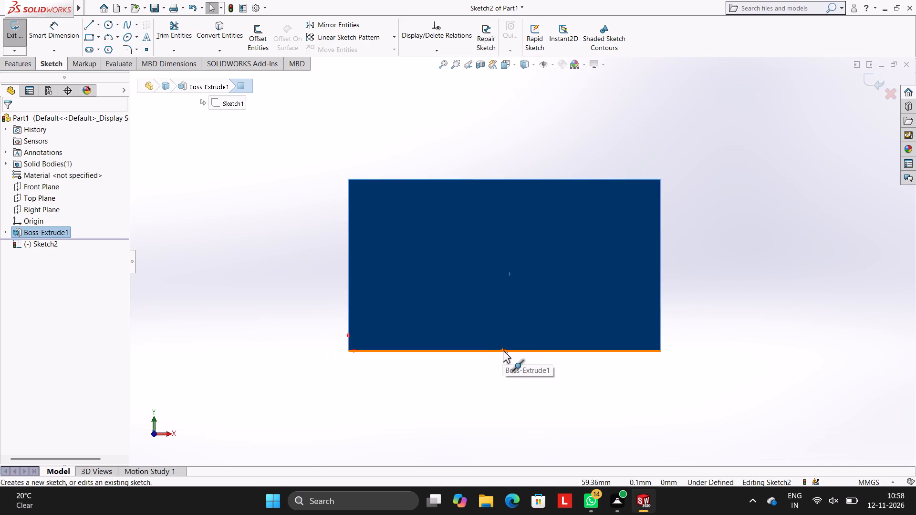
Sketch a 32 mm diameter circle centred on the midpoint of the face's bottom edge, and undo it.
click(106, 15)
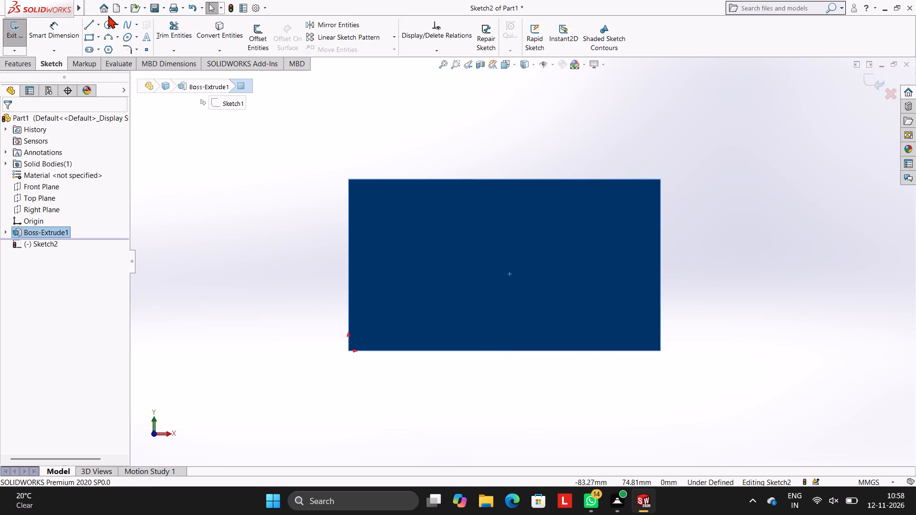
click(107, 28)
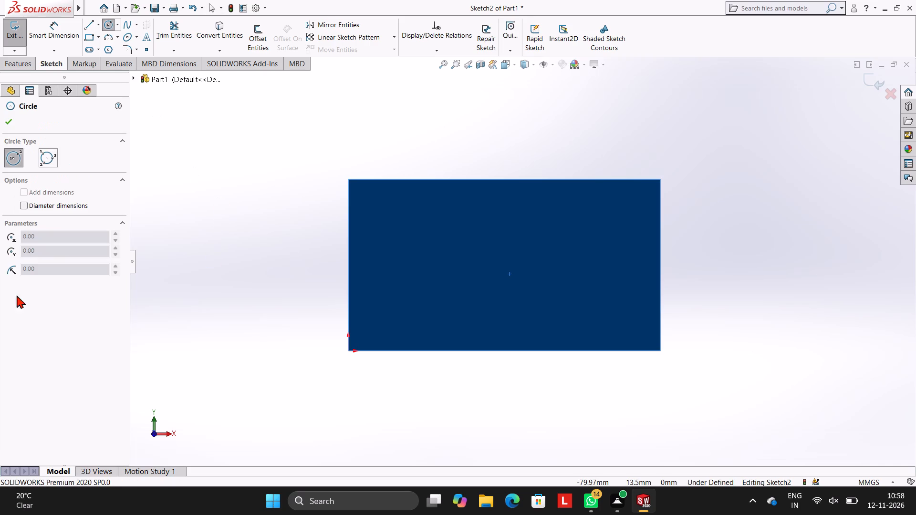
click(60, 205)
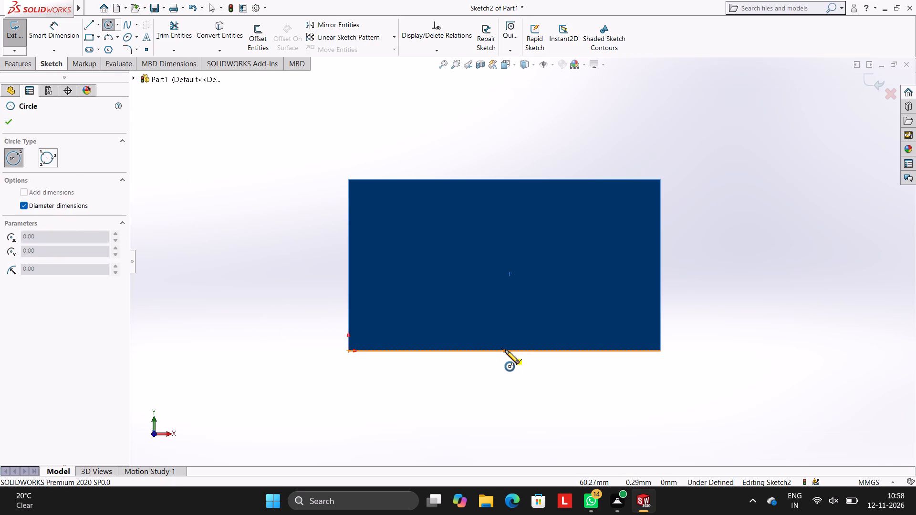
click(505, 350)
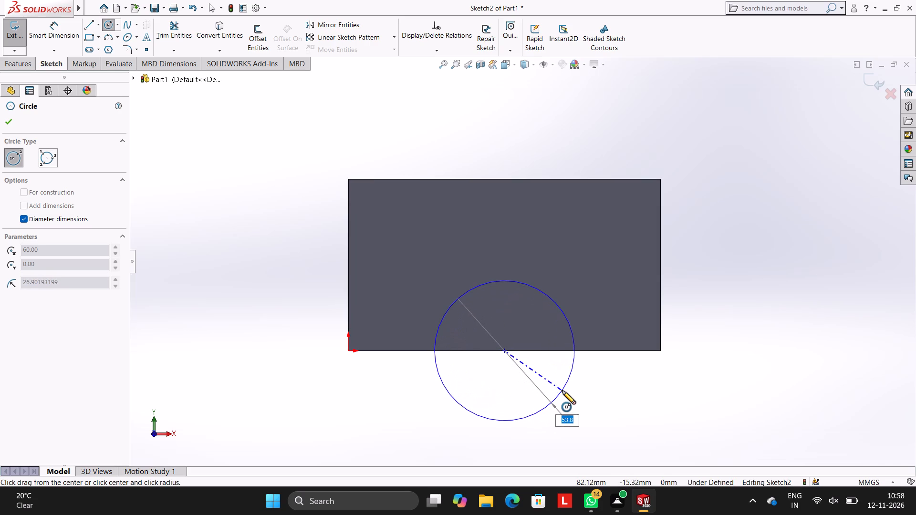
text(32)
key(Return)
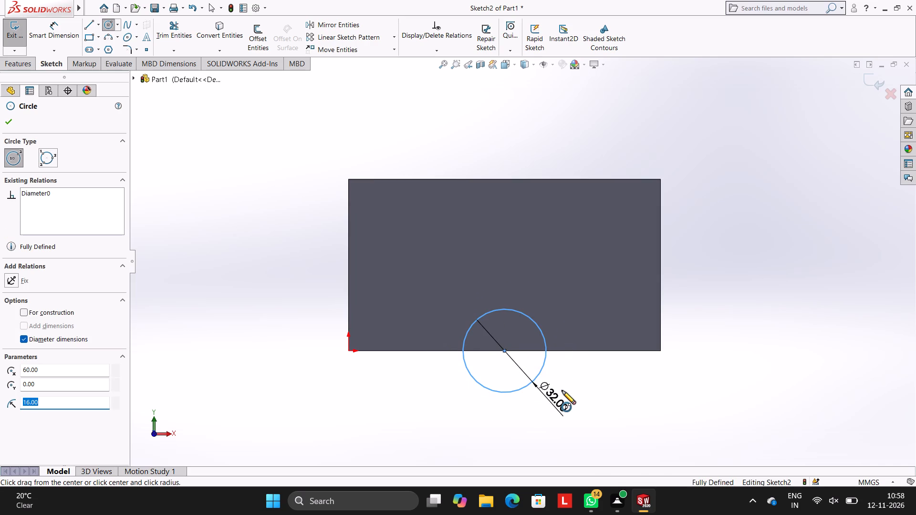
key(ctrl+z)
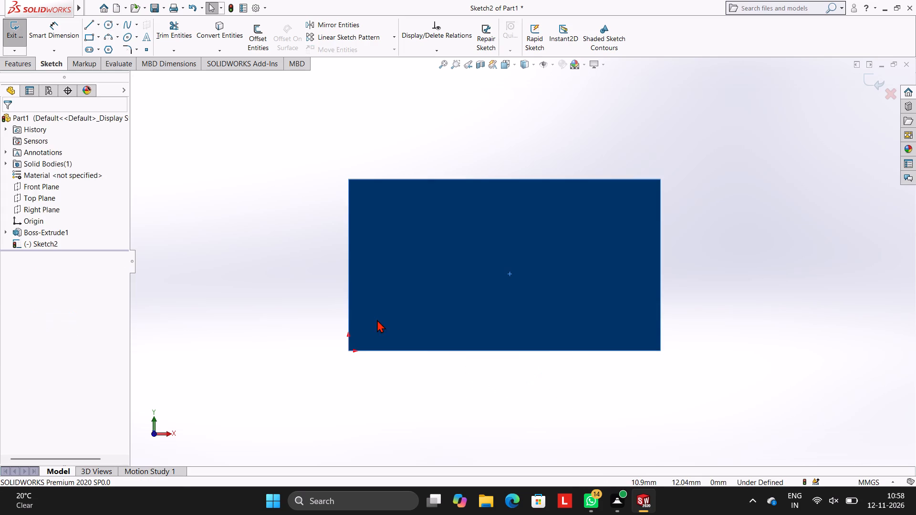
Sketch a circle of 32 mm radius, without diameter dimensioning, centred on the midpoint of the face's bottom edge.
click(109, 25)
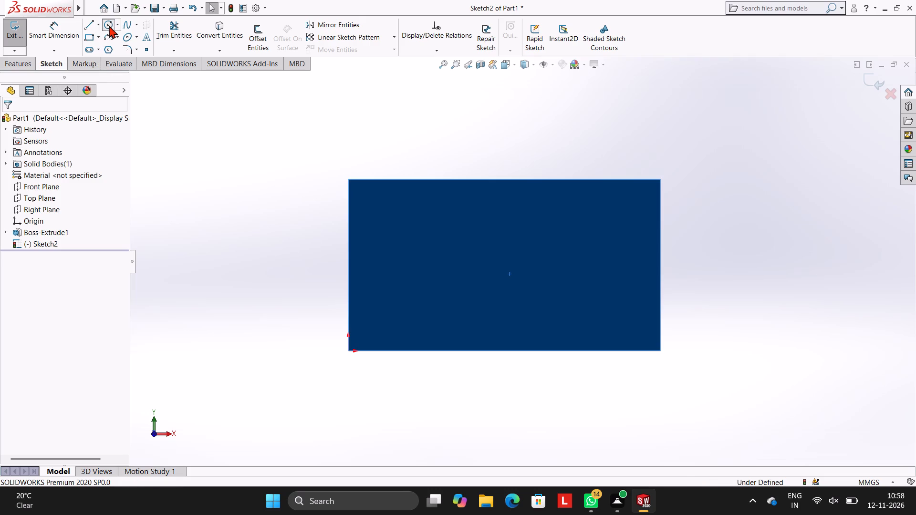
click(60, 205)
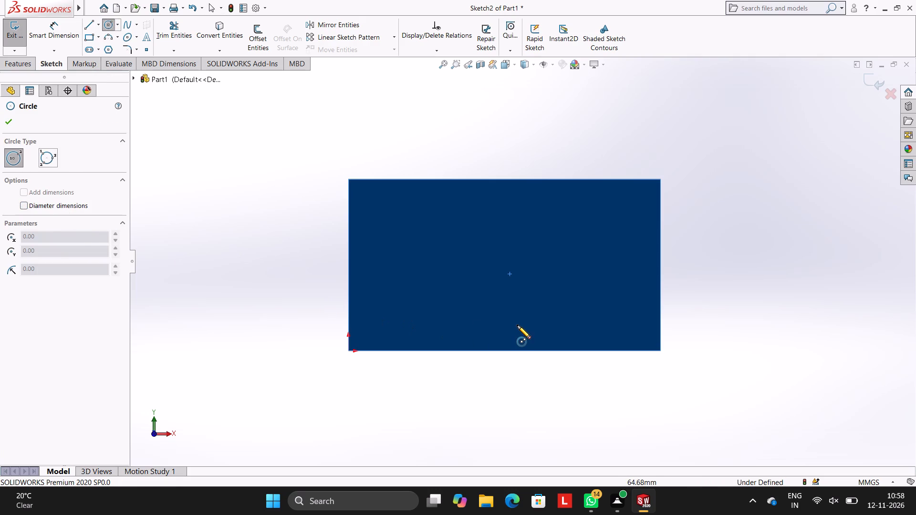
key(Escape)
key(Escape)
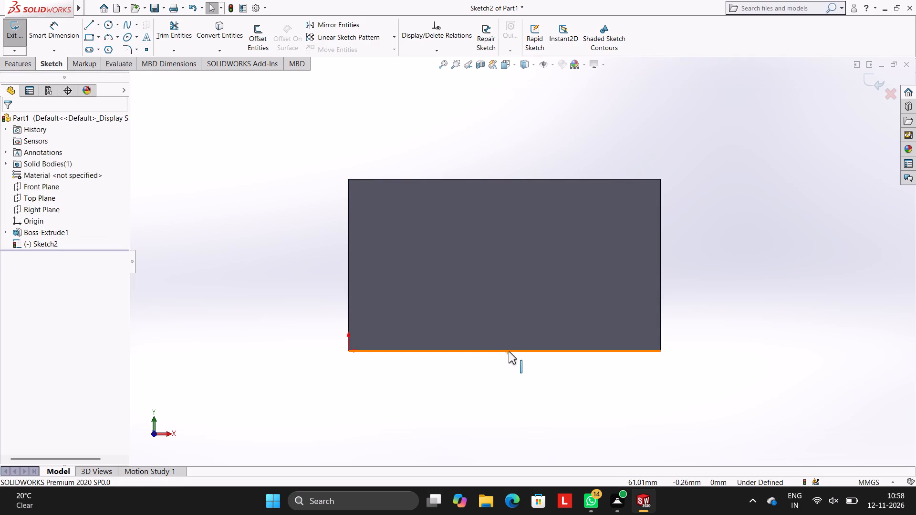
click(504, 350)
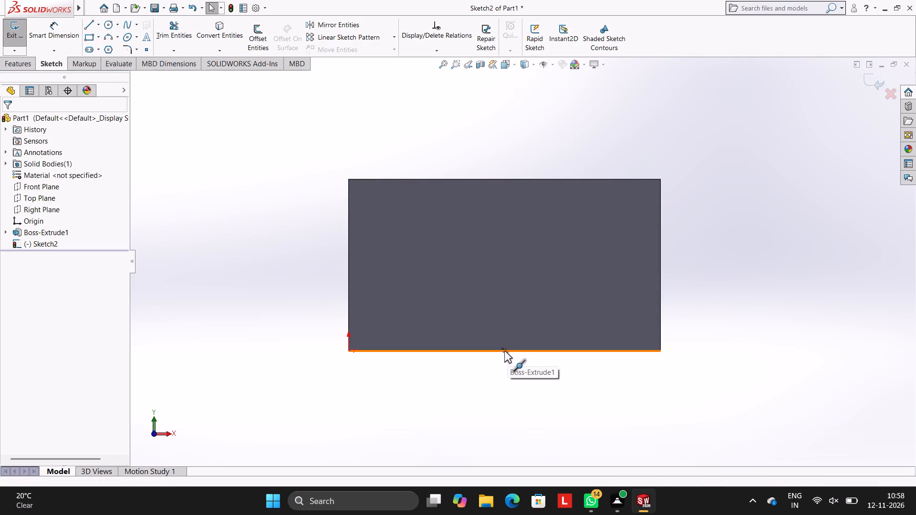
key(Escape)
key(Escape)
click(108, 24)
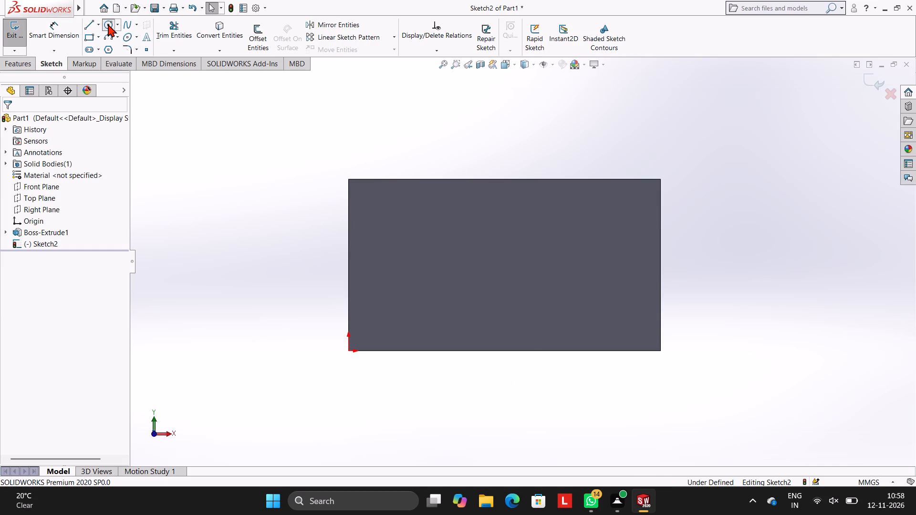
click(504, 352)
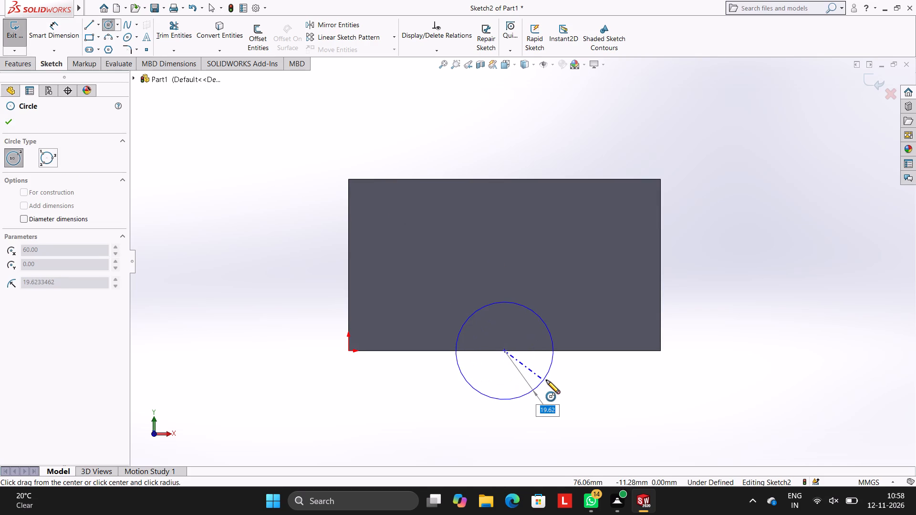
text(32)
key(Return)
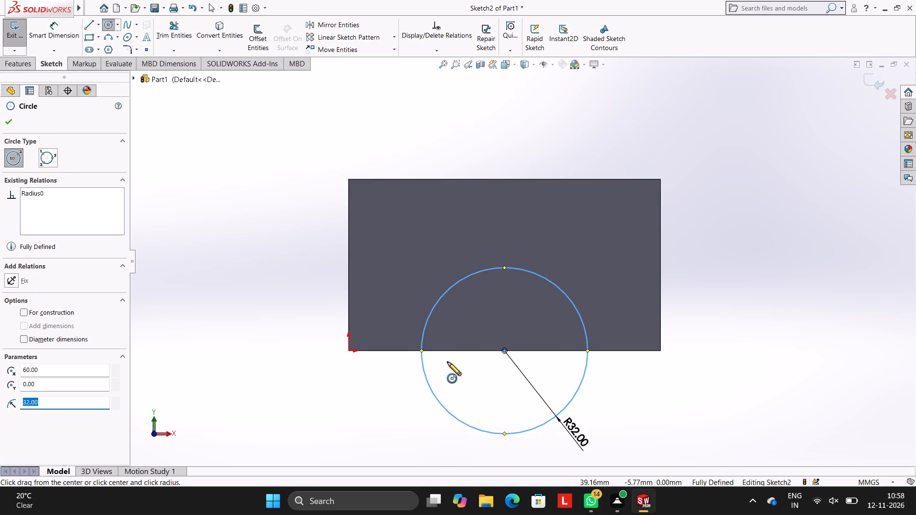
key(Escape)
key(Escape)
key(Escape)
key(Escape)
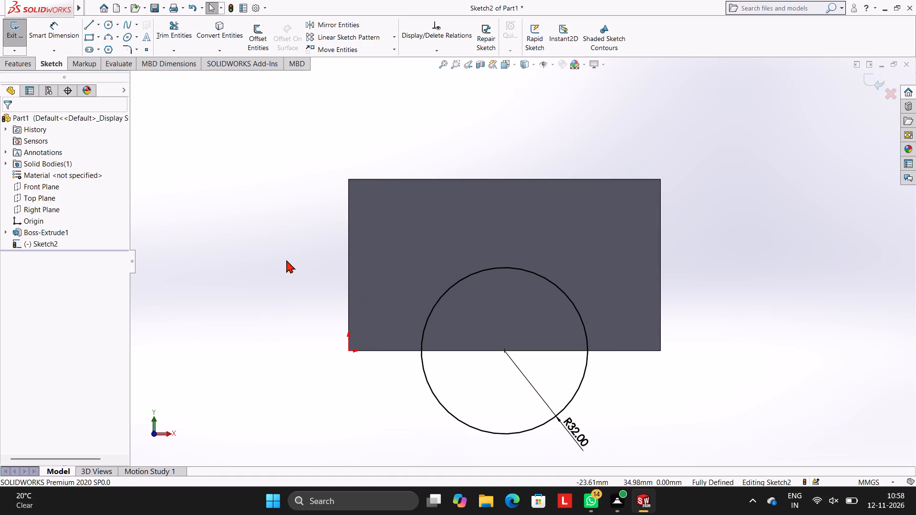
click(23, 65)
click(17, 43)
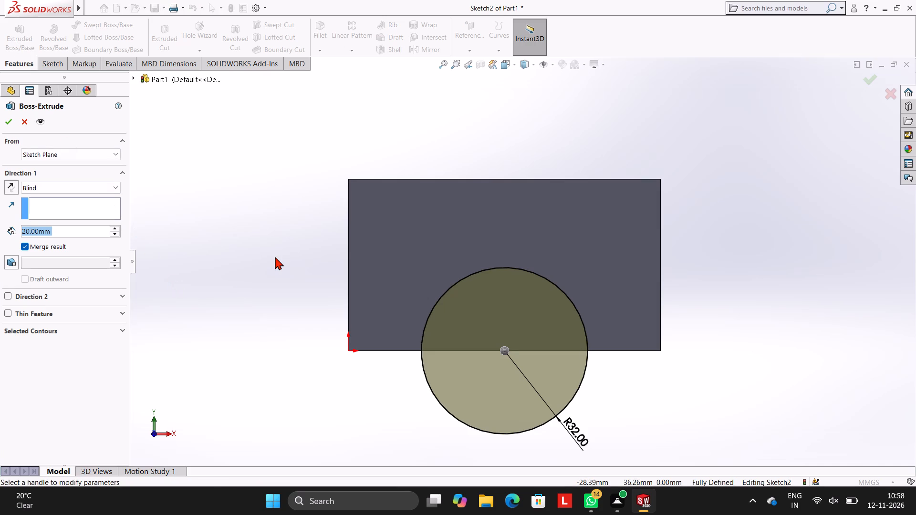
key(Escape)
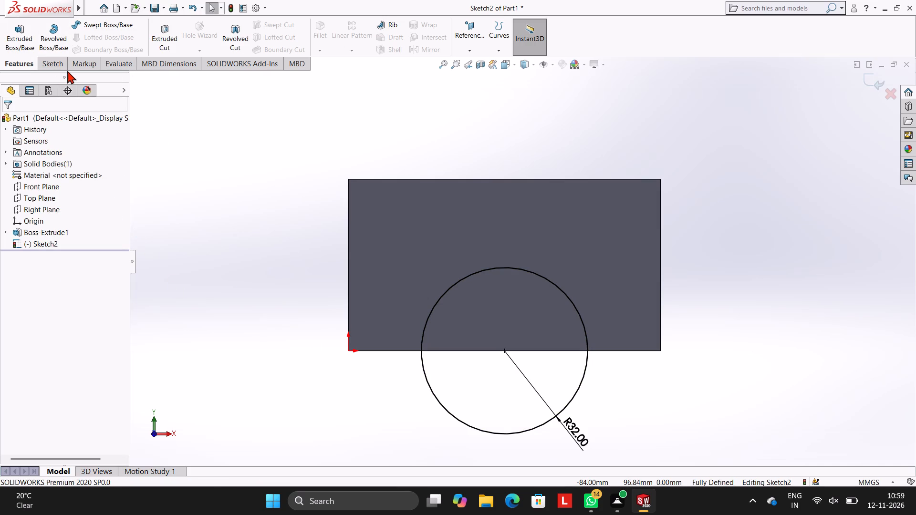
Sketch a horizontal line across the circle's full diameter, along the block's bottom edge.
click(61, 63)
click(91, 25)
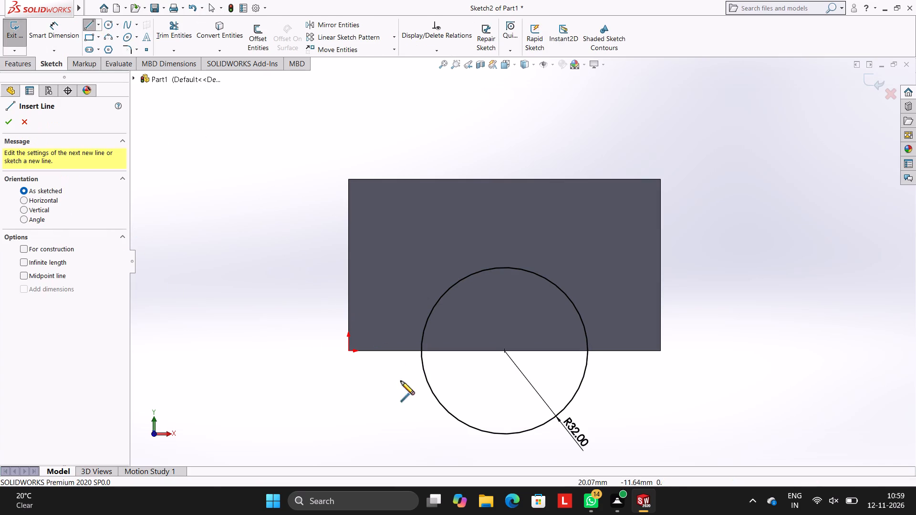
click(423, 351)
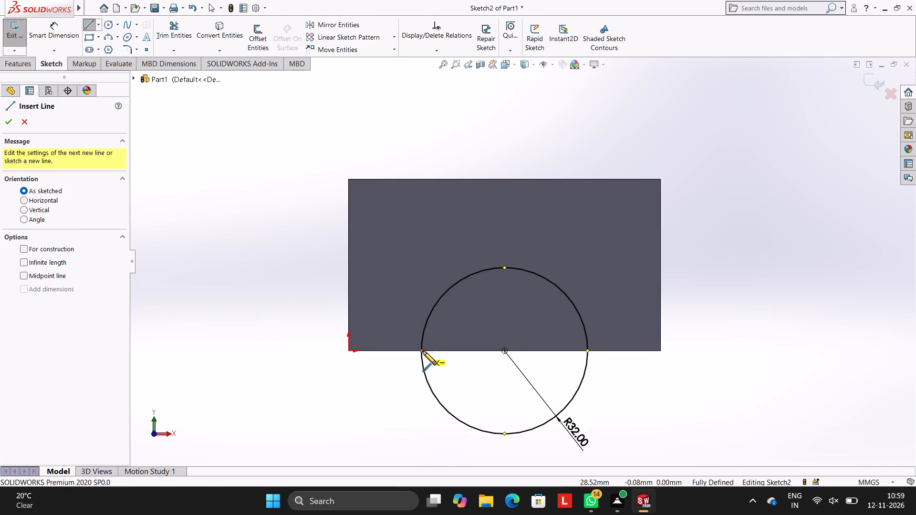
click(588, 349)
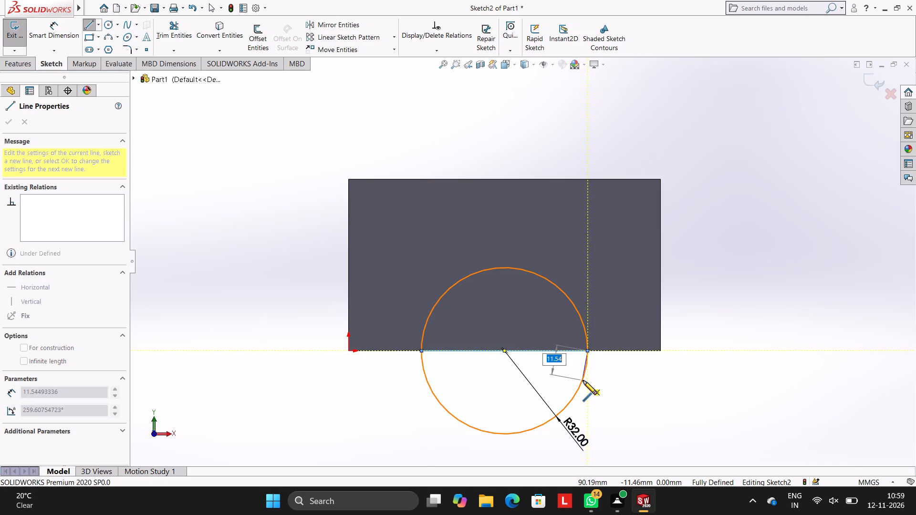
key(Escape)
key(Escape)
Trim away the lower half of the circle below the diameter line, using Trim to closest.
click(162, 28)
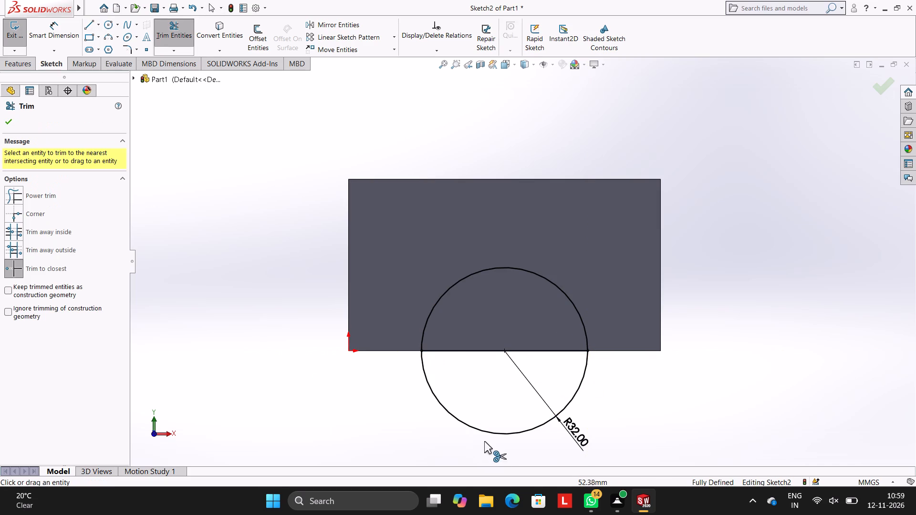
click(480, 429)
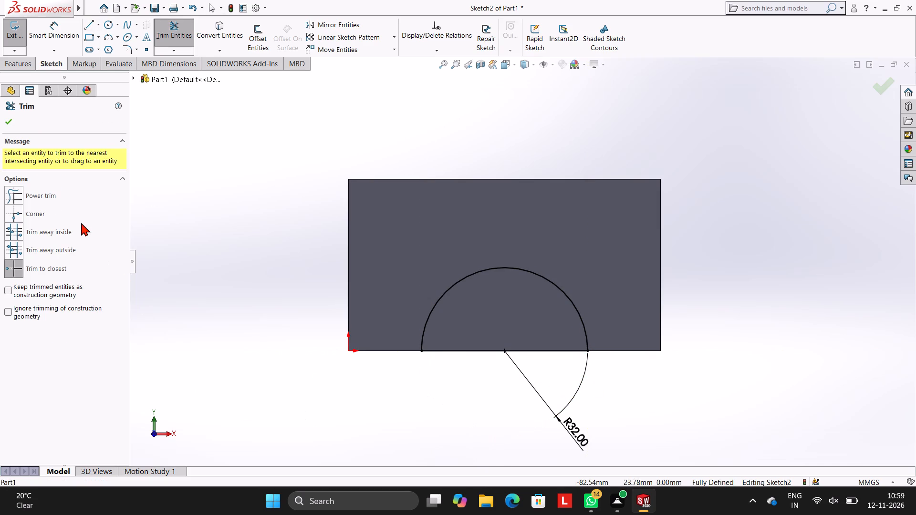
click(8, 121)
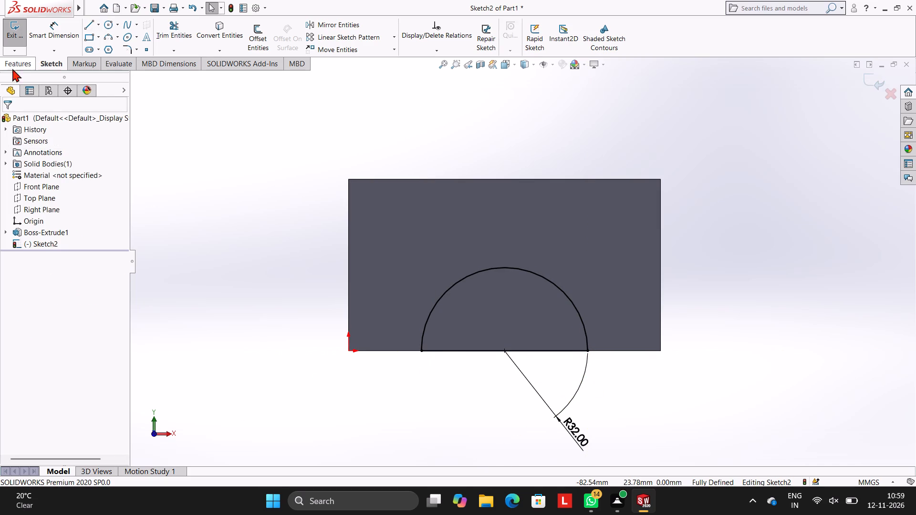
Extrude the semicircular profile as a blind boss 64 mm outward from the block's face, merged with the block.
click(21, 66)
click(21, 42)
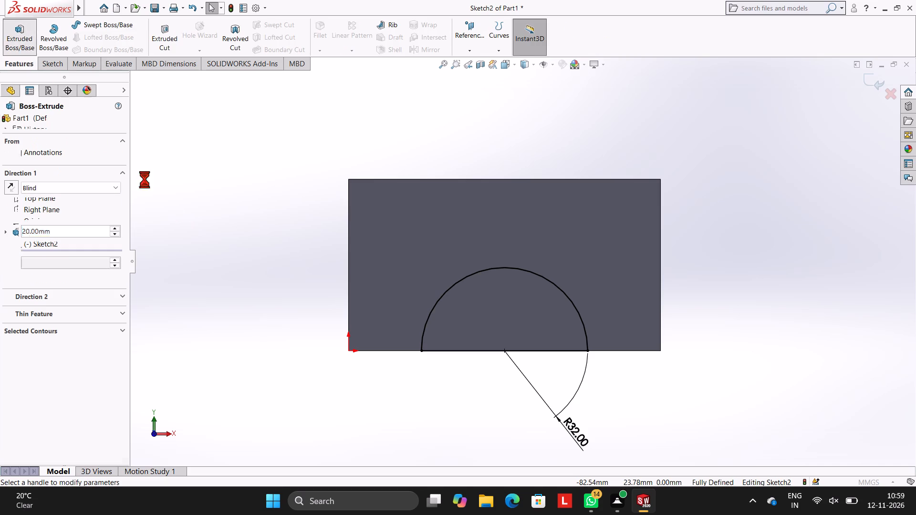
text(64)
key(Return)
scroll(190, 282, up, 1)
middle_drag(214, 280, 268, 291)
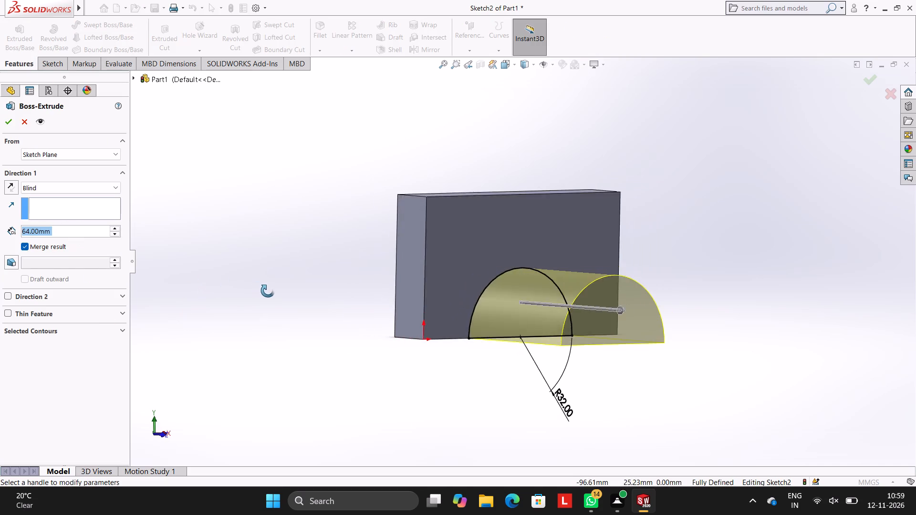
middle_drag(268, 291, 292, 299)
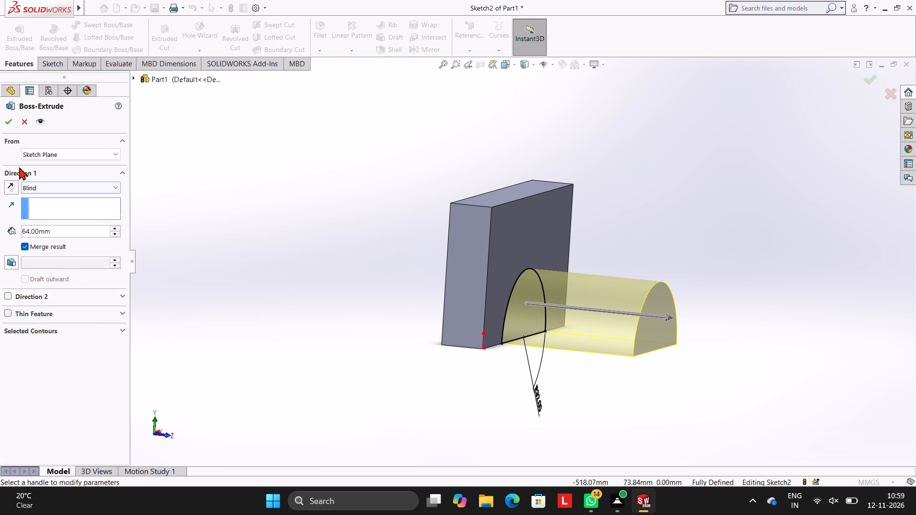
click(8, 118)
click(228, 191)
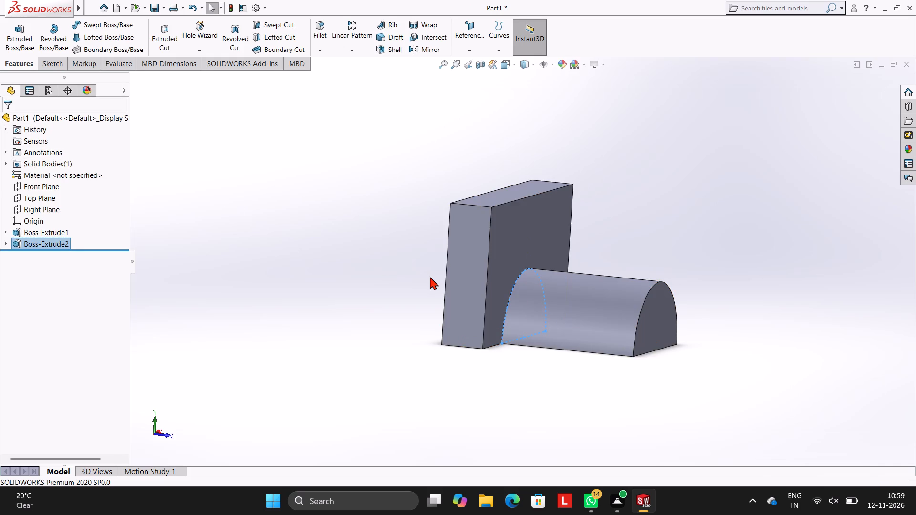
Start a new sketch on the front semicircular end face of the half-cylinder boss.
scroll(432, 278, up, 2)
middle_drag(427, 277, 372, 278)
middle_drag(530, 335, 514, 327)
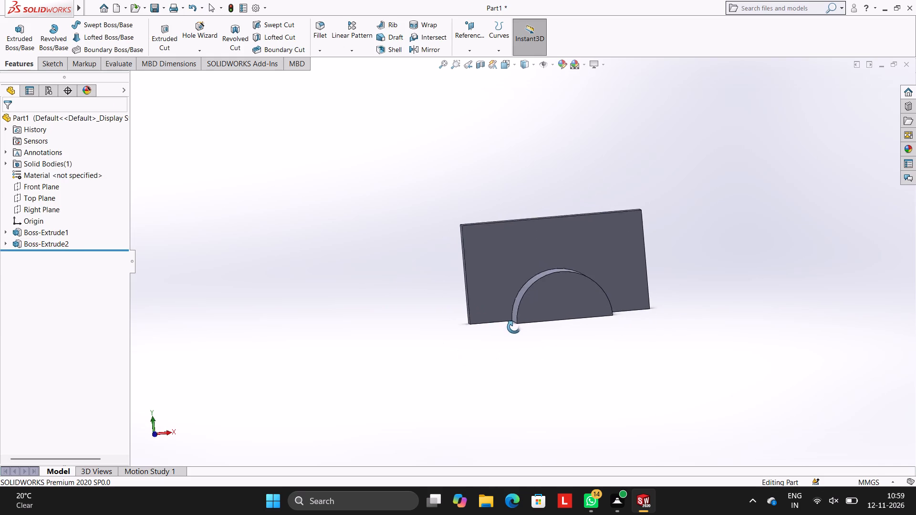
middle_drag(514, 327, 514, 327)
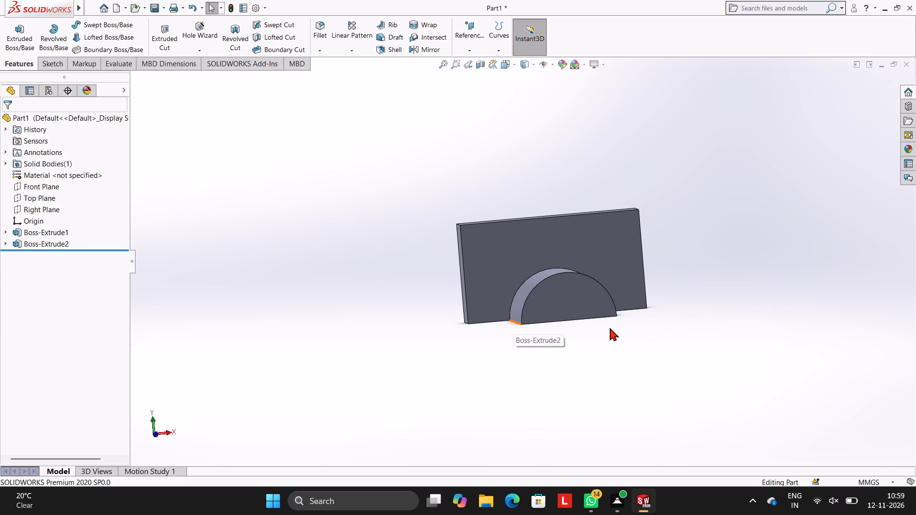
click(576, 300)
click(617, 274)
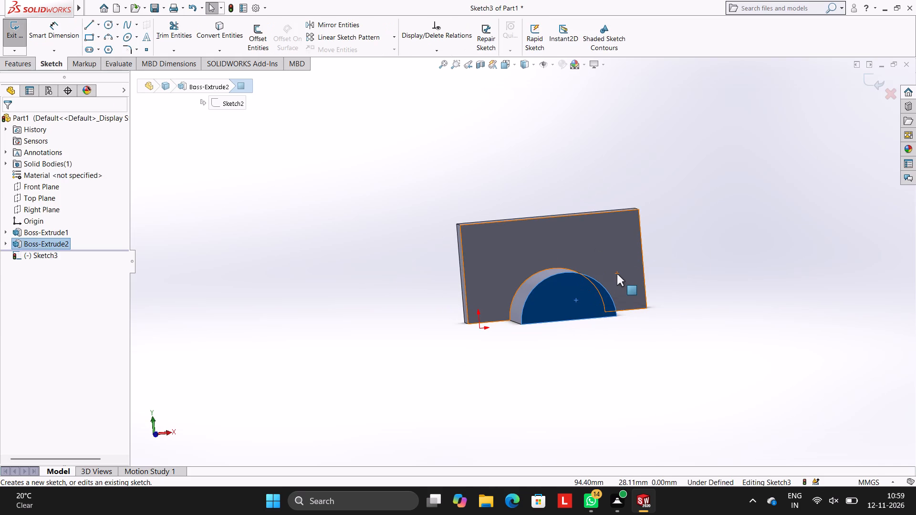
Sketch a circle of 18 mm radius centred at the midpoint of the half-cylinder face's bottom edge.
key(ctrl+8)
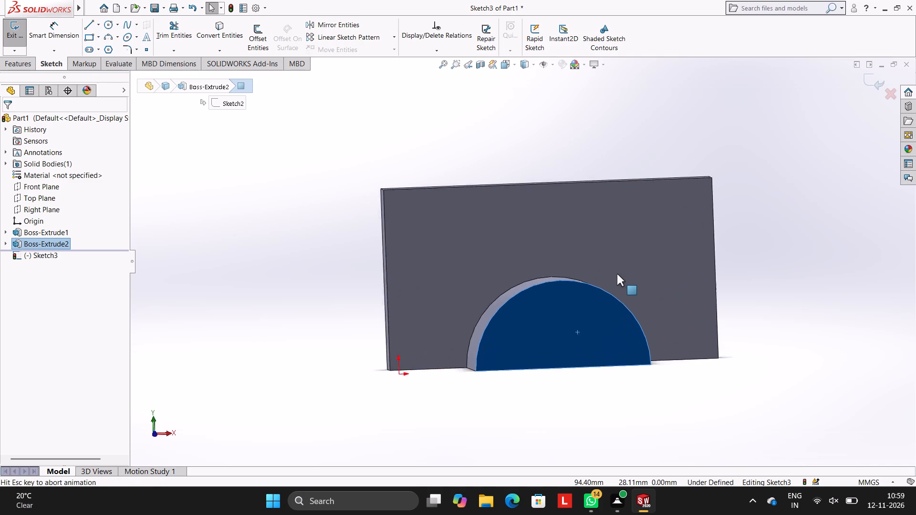
scroll(627, 284, up, 1)
scroll(627, 284, down, 1)
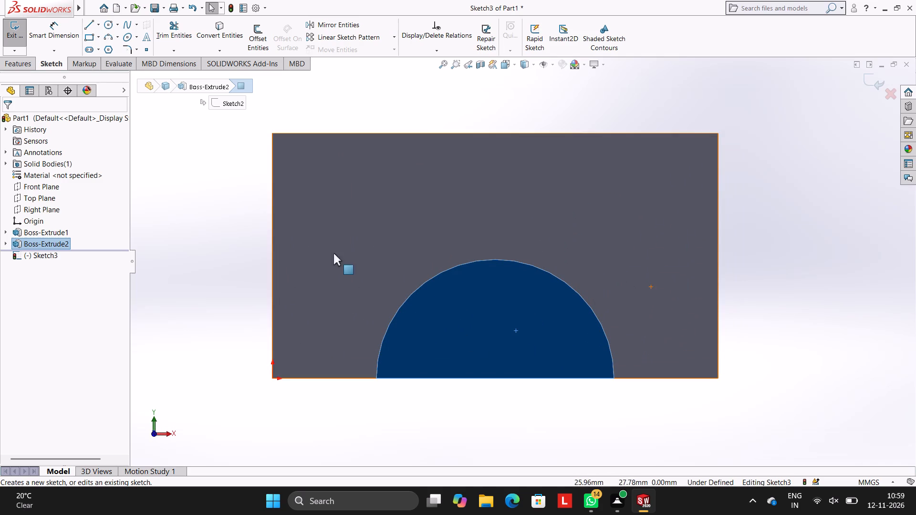
click(109, 20)
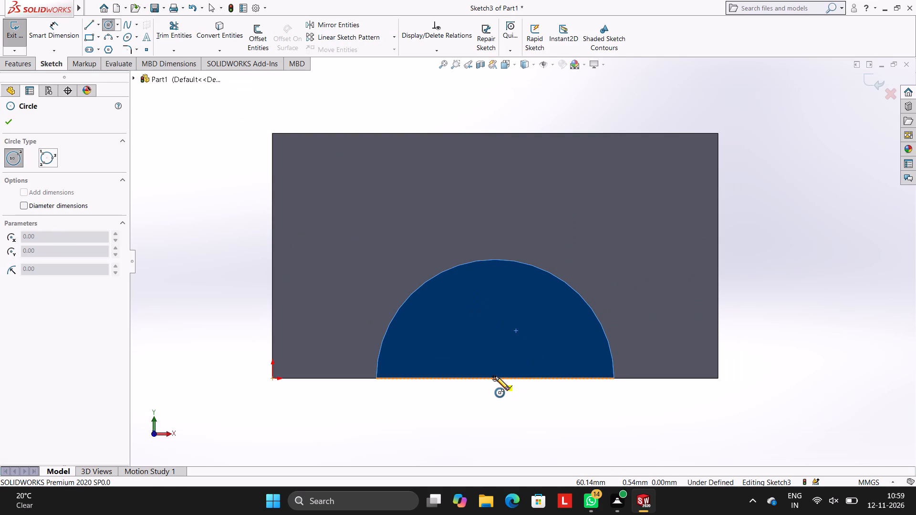
click(495, 379)
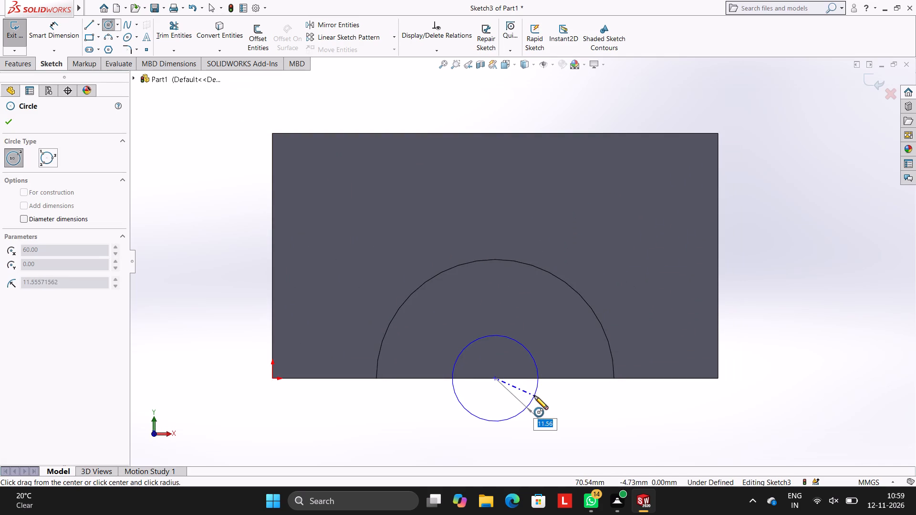
text(18)
key(Return)
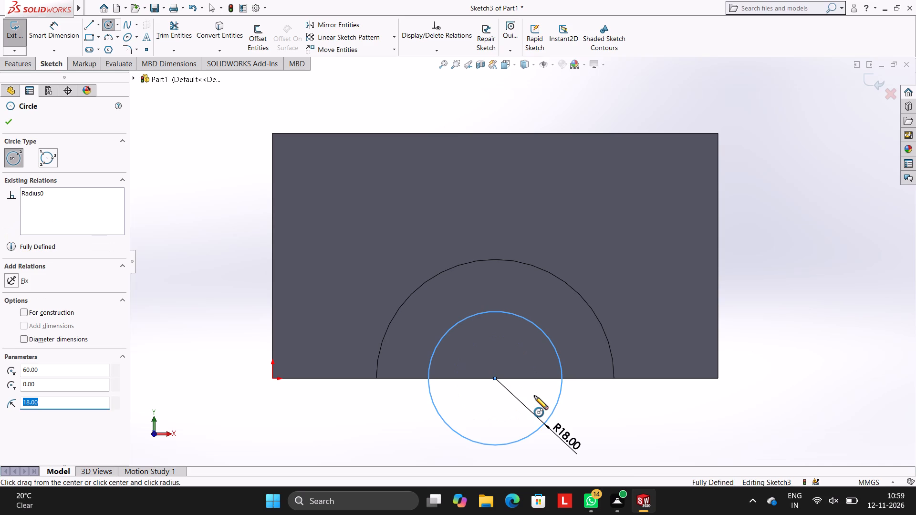
key(Escape)
key(Escape)
key(Escape)
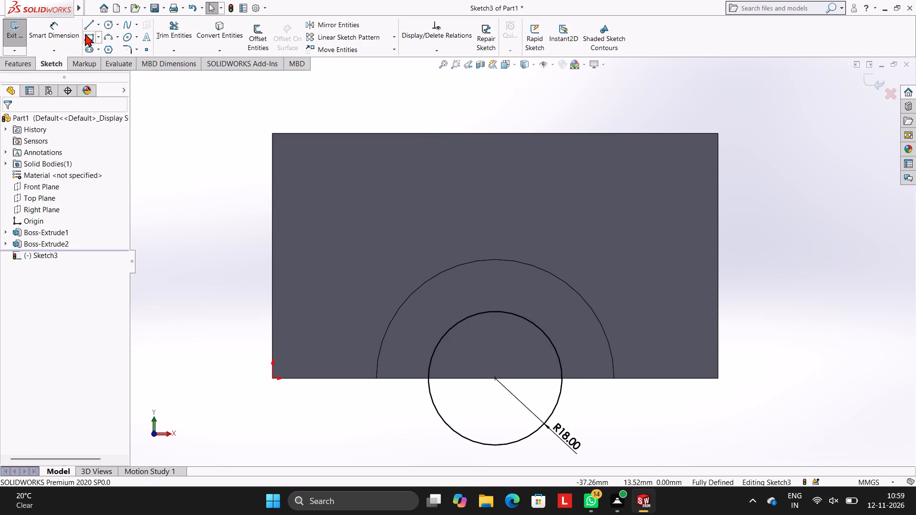
Sketch a 36 mm horizontal line across the R18 circle's full diameter, along the bottom edge.
click(87, 23)
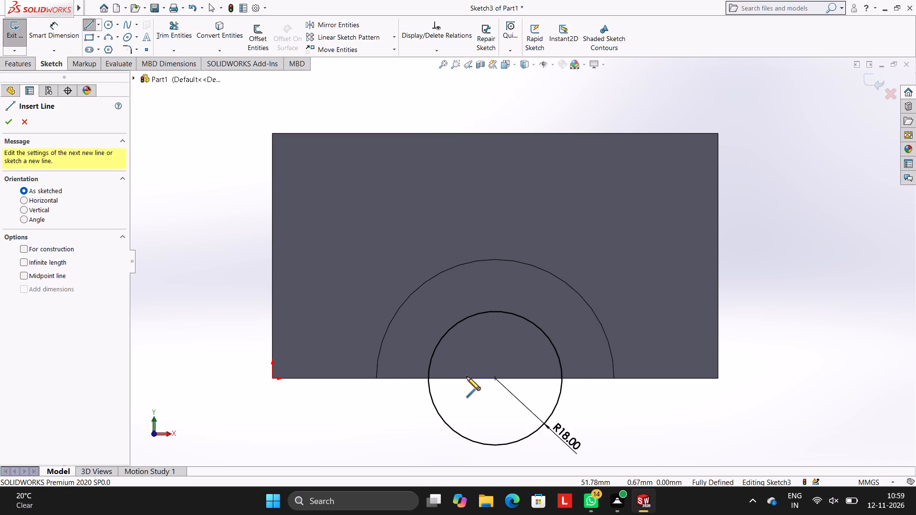
click(428, 378)
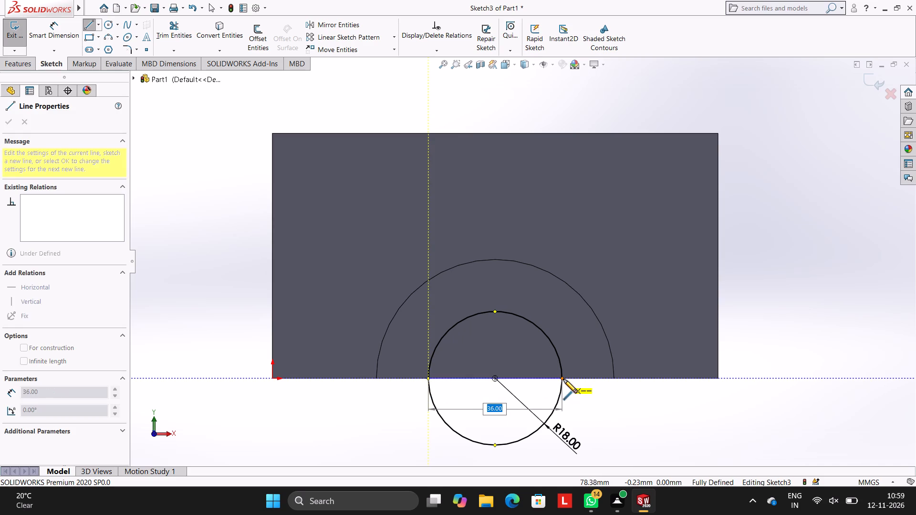
click(563, 379)
key(Escape)
key(Escape)
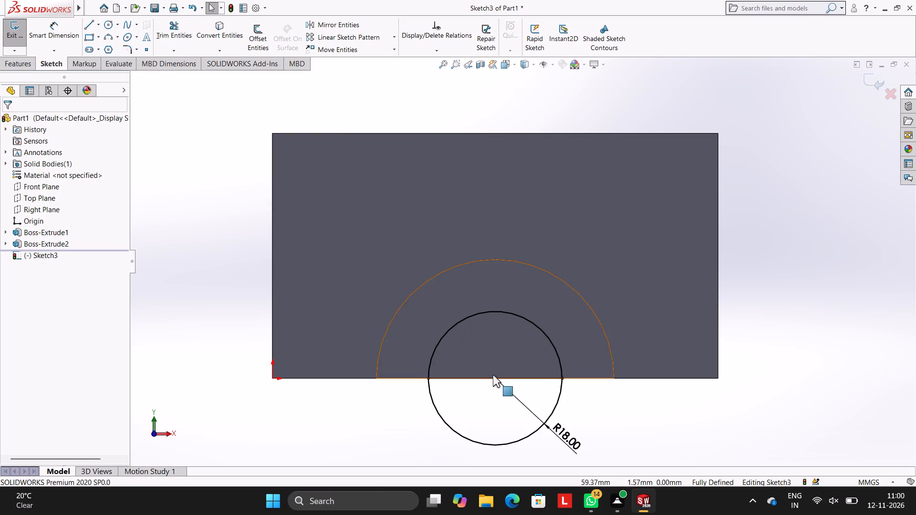
Trim away the lower half of the R18 circle below the diameter line, using Trim to closest.
click(188, 34)
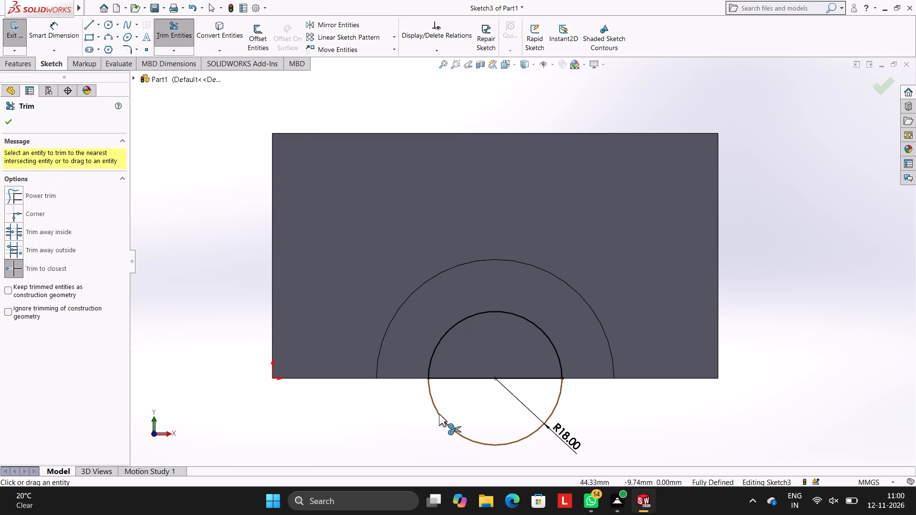
click(439, 414)
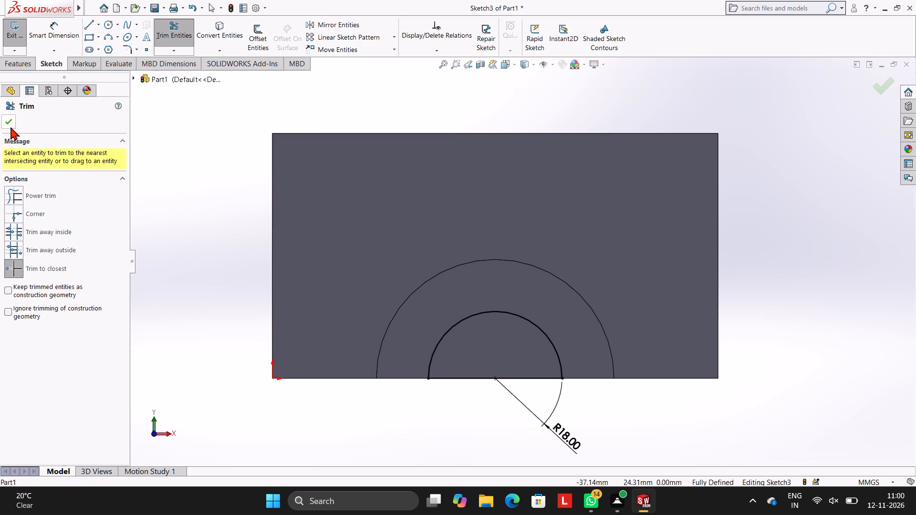
click(6, 120)
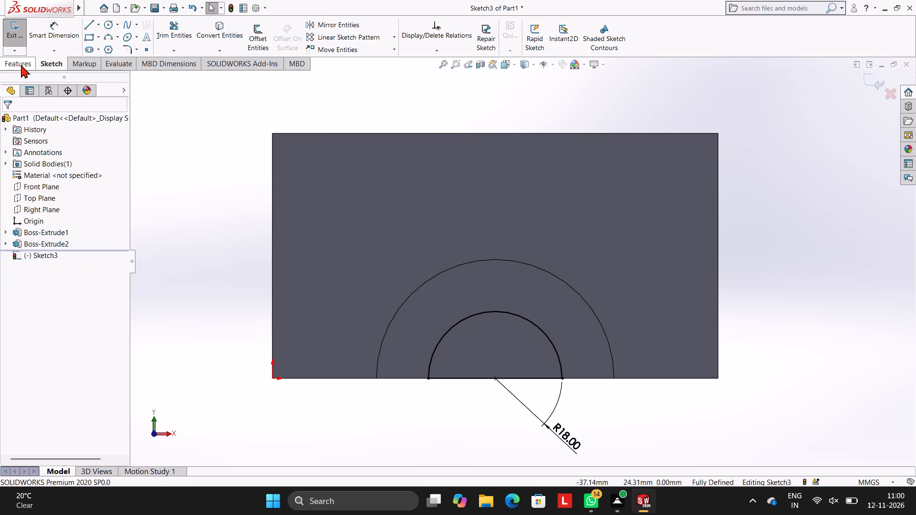
Cut the R18 semicircular profile as a blind extruded cut 64 mm deep through the half-cylinder boss.
click(19, 63)
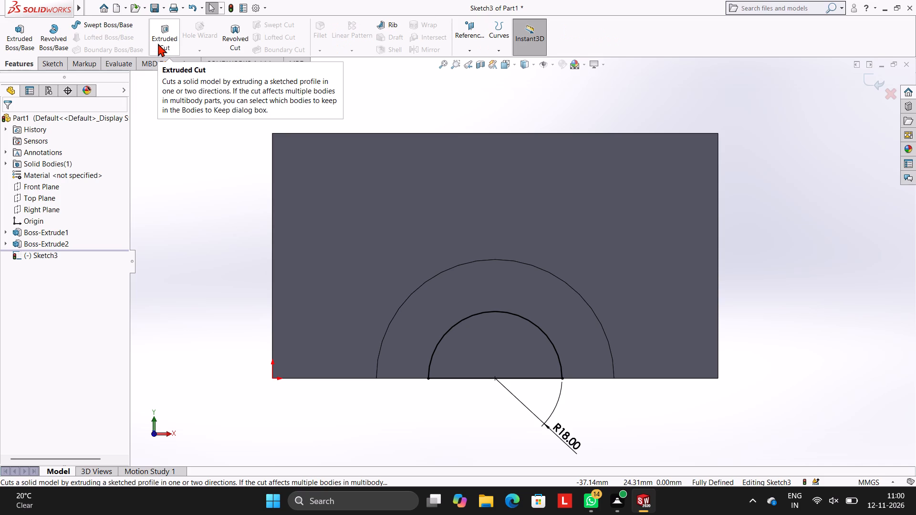
click(158, 43)
middle_drag(219, 204, 270, 211)
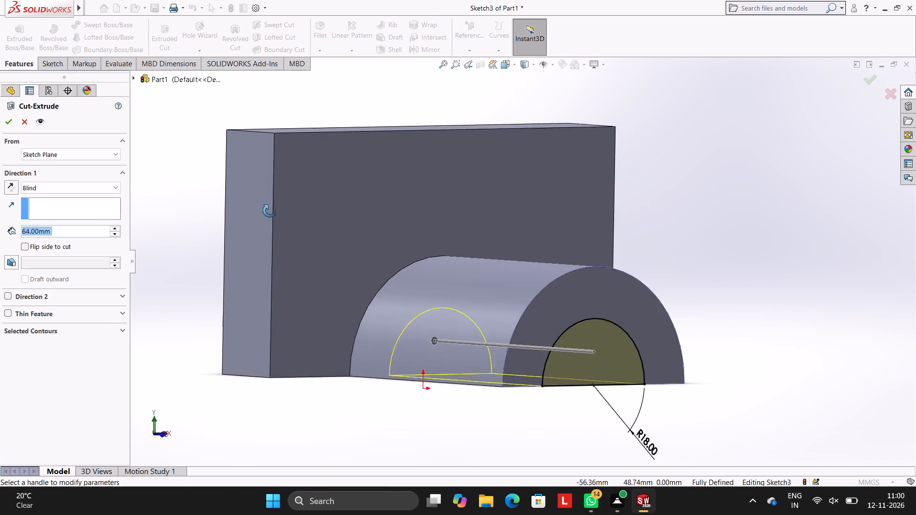
middle_drag(270, 211, 291, 215)
click(9, 120)
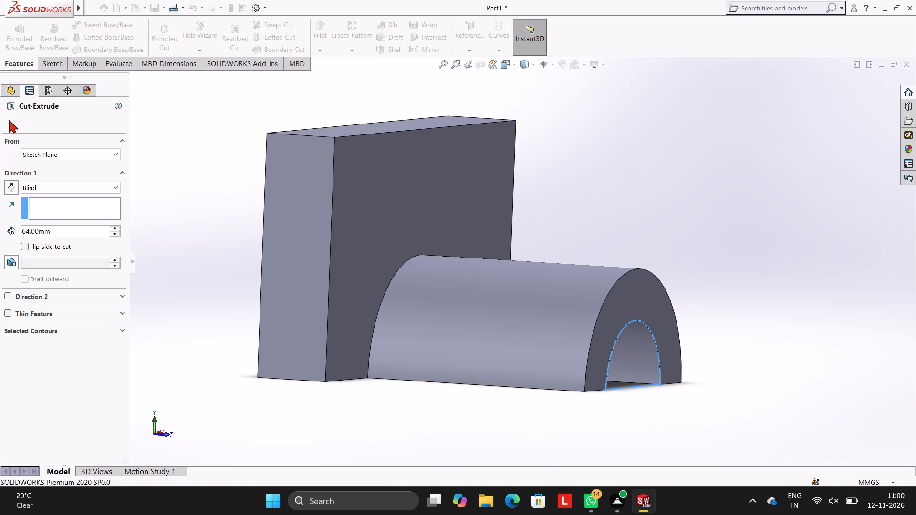
click(236, 110)
scroll(304, 185, up, 2)
middle_drag(296, 188, 264, 187)
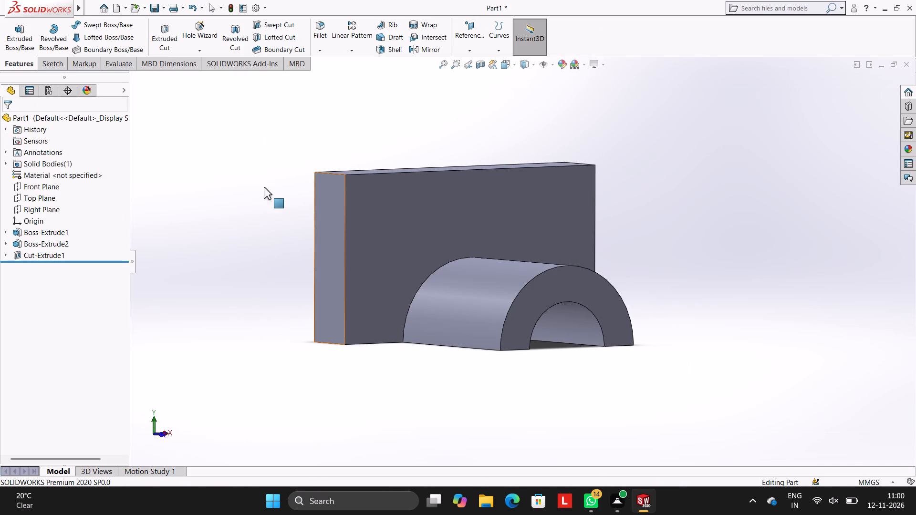
Start a new sketch on the block's large front face around the half-cylinder boss.
middle_drag(569, 271, 544, 292)
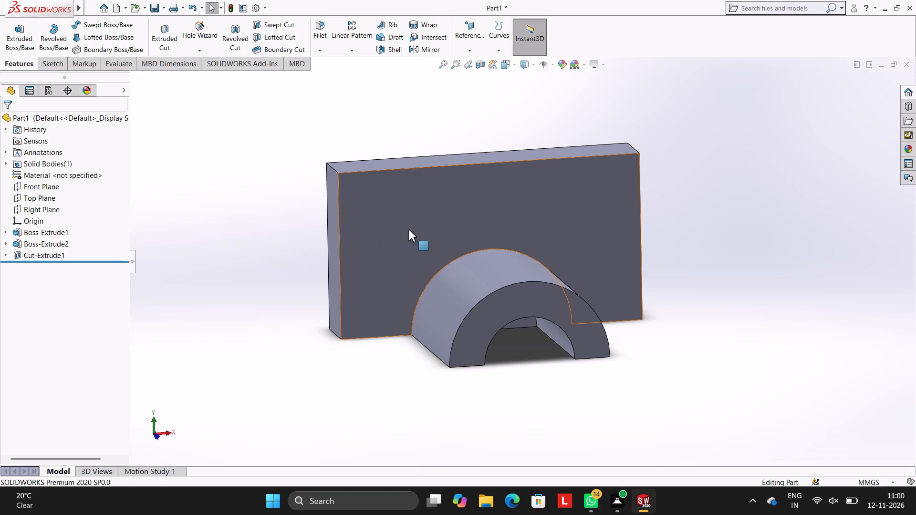
click(468, 207)
click(512, 177)
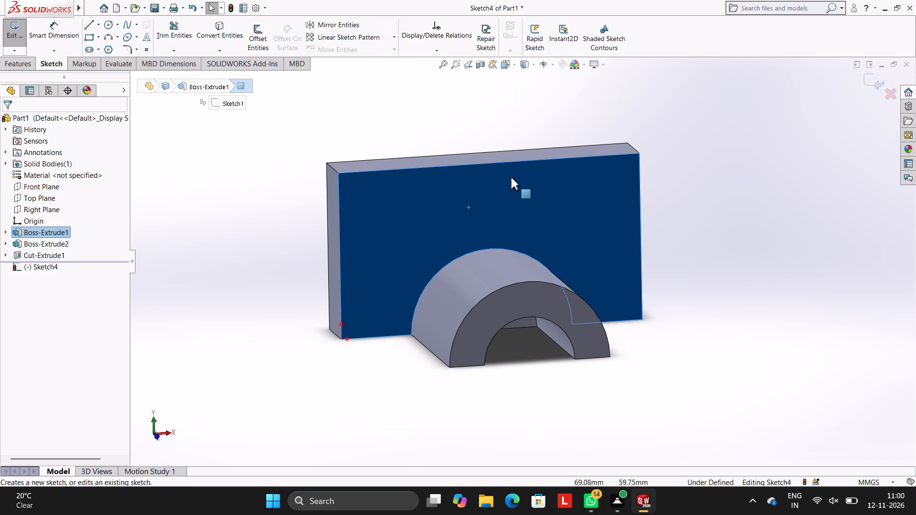
Sketch a 100 mm vertical line upward from the midpoint of the block's bottom edge.
key(ctrl+8)
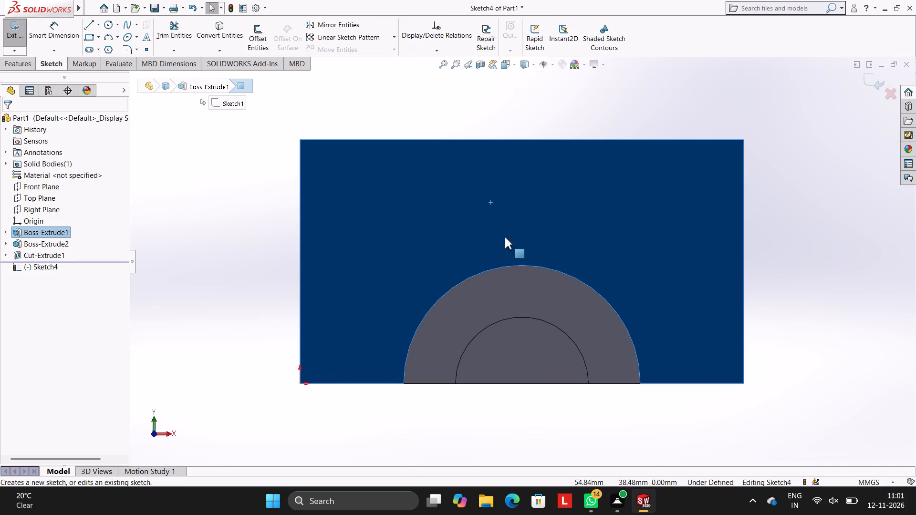
scroll(521, 227, up, 2)
scroll(522, 226, down, 1)
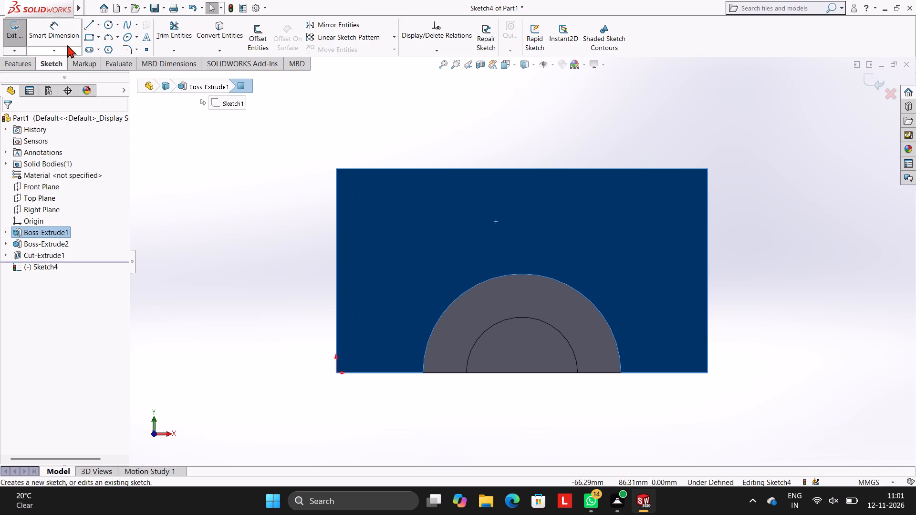
click(85, 24)
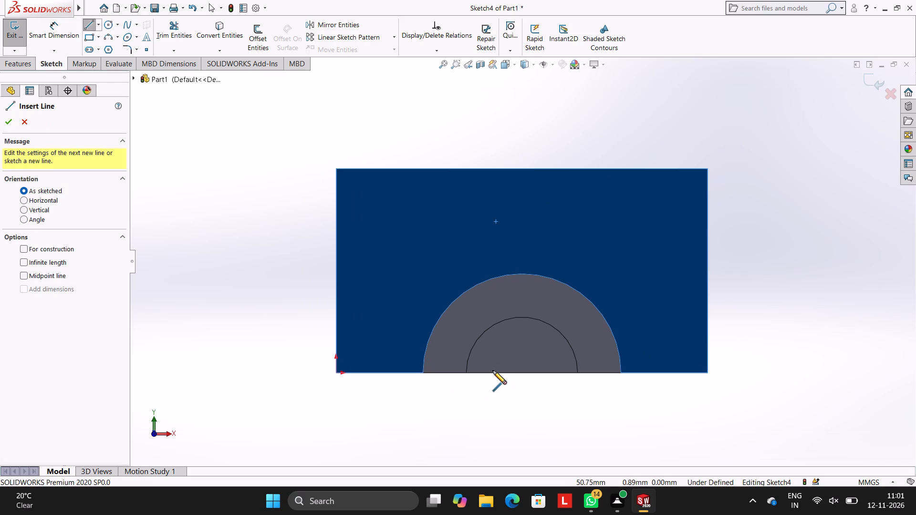
click(522, 373)
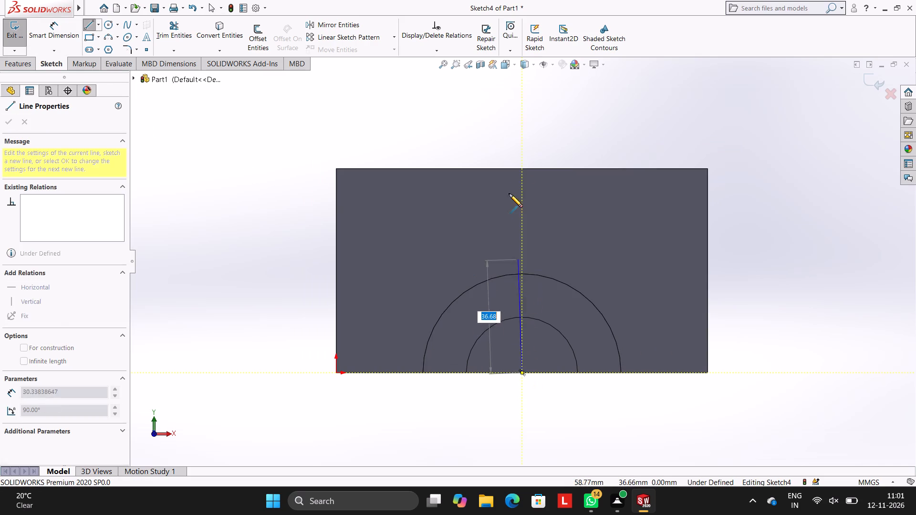
text(1010)
key(BackSpace)
key(BackSpace)
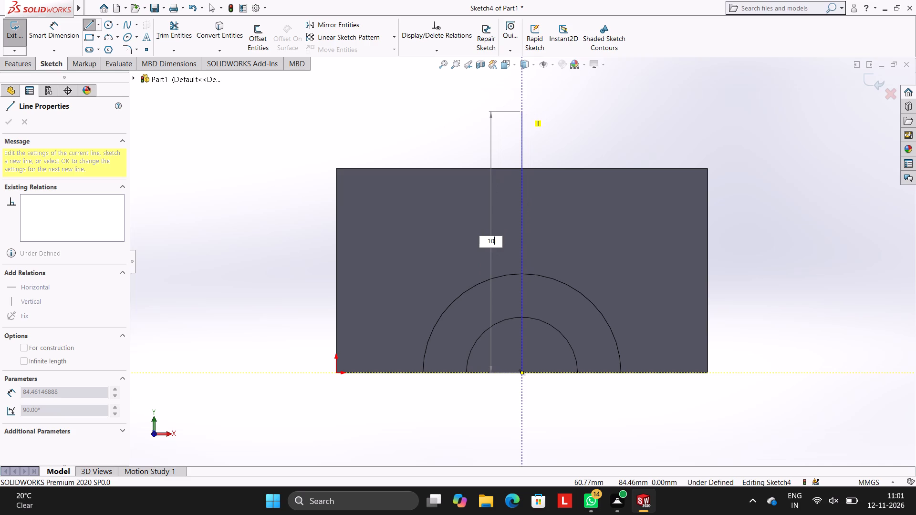
key(0)
key(Return)
scroll(524, 112, up, 2)
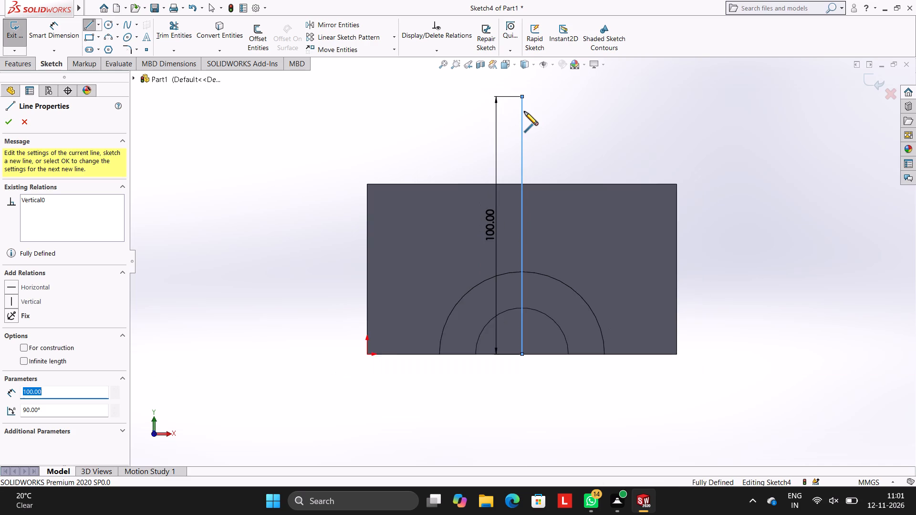
key(Escape)
Sketch a 44 mm diameter circle centred on the top end of the vertical line, using diameter dimensions.
click(108, 21)
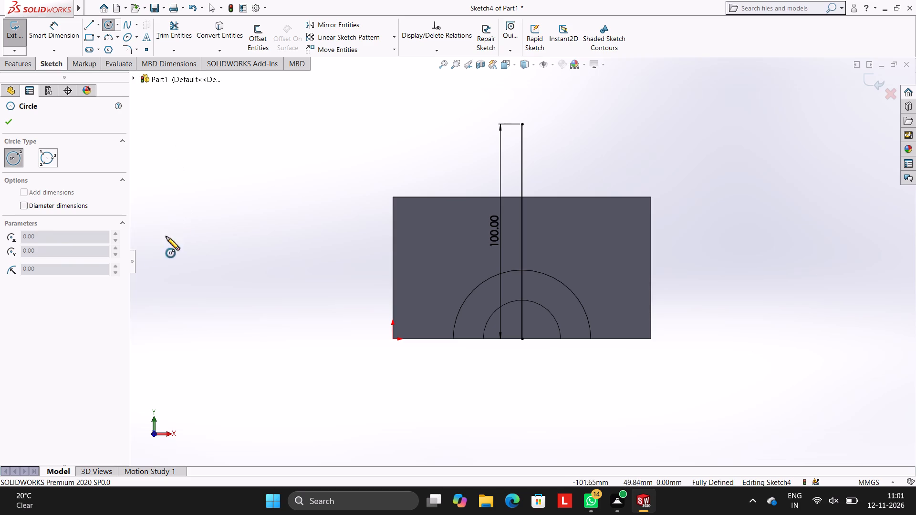
click(35, 206)
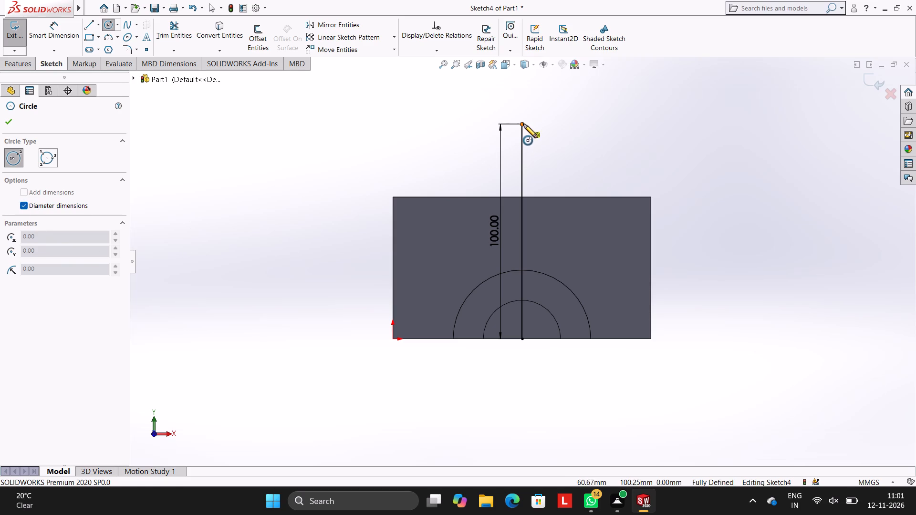
click(523, 124)
text(44)
key(Return)
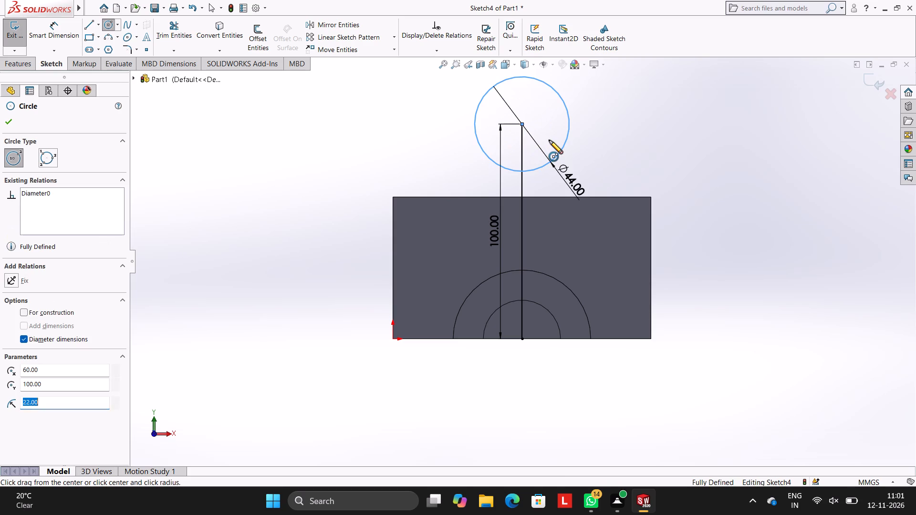
key(Escape)
key(Escape)
key(Escape)
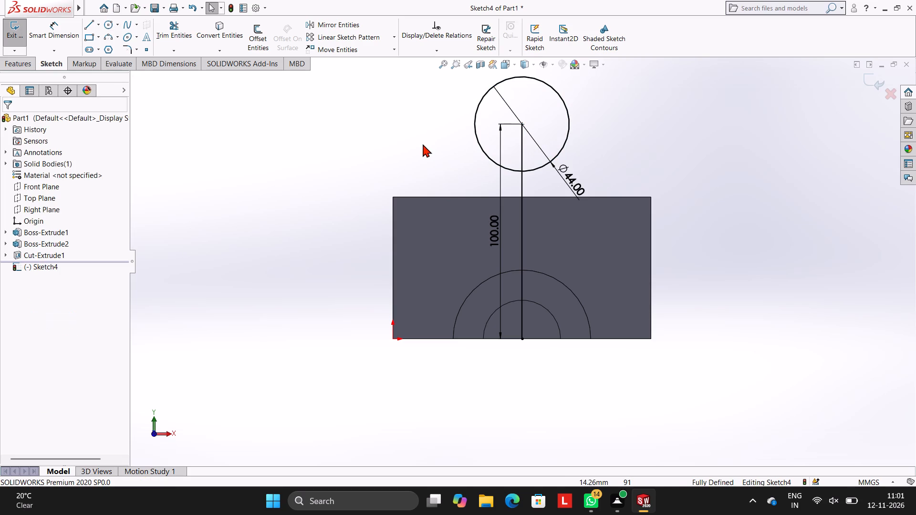
Sketch a slanted line about 67 mm long from the block's upper-left corner to the circle's upper-left side.
scroll(620, 177, up, 1)
scroll(617, 174, down, 2)
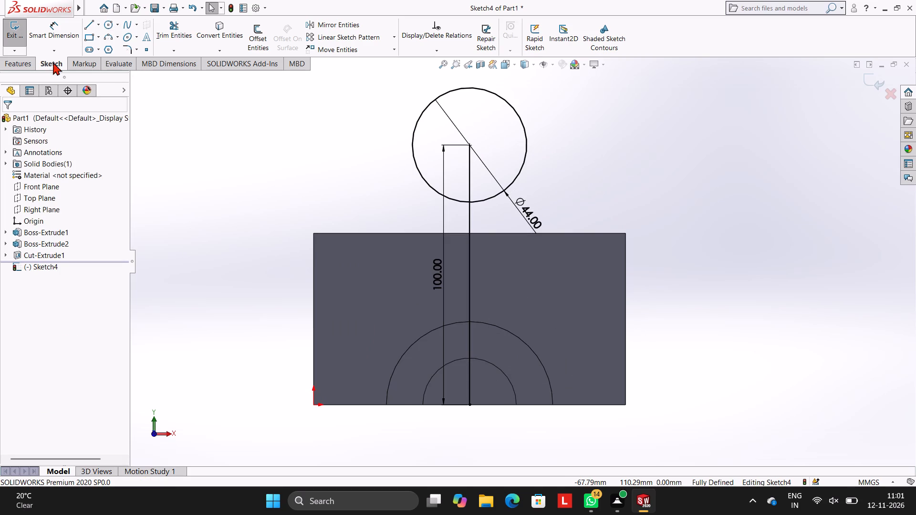
click(89, 21)
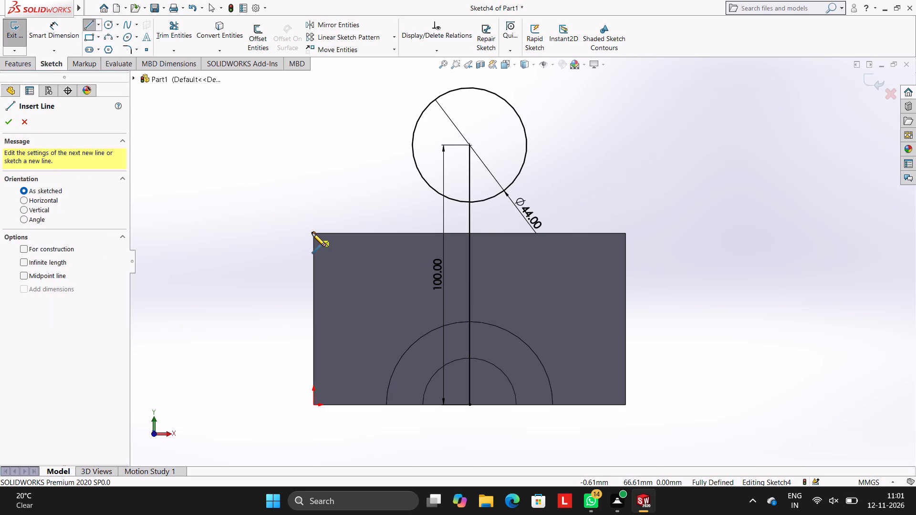
click(312, 233)
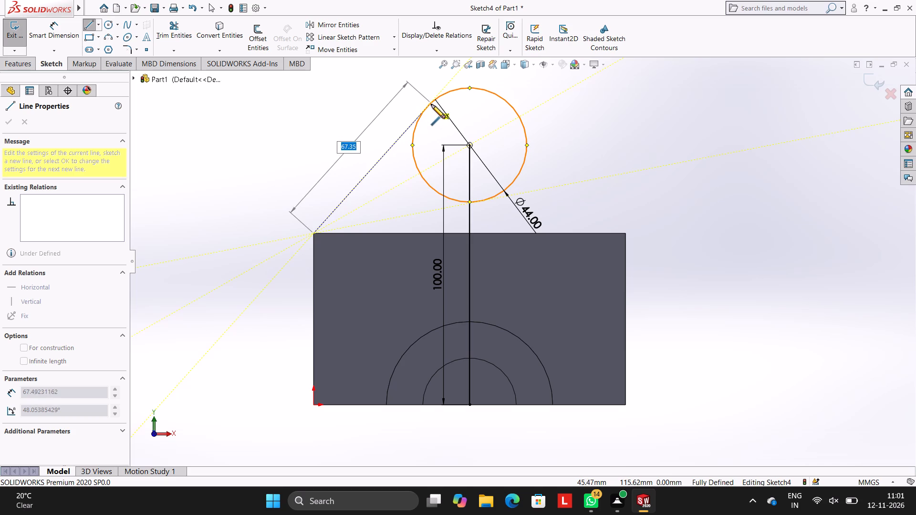
click(429, 103)
key(Escape)
key(Escape)
key(Escape)
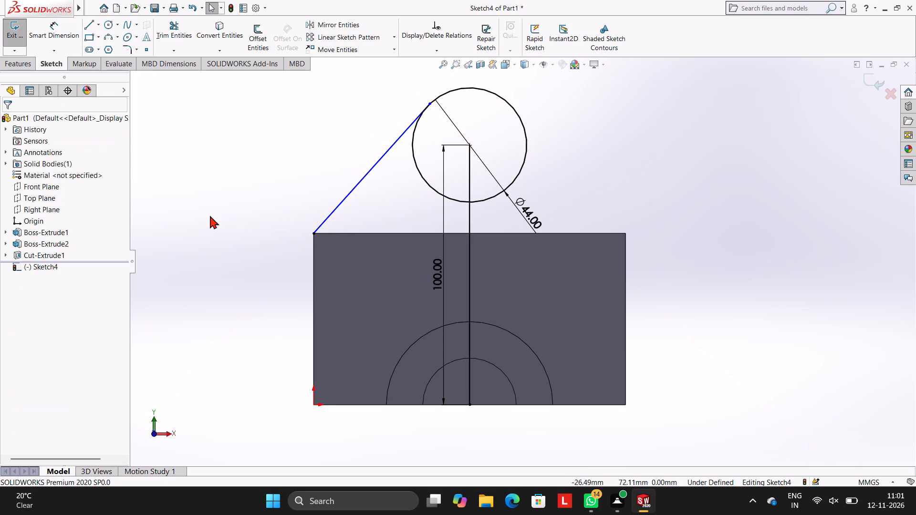
Sketch a slanted line about 65 mm long from the block's upper-right corner, tangent to the circle's upper-right side.
click(91, 20)
click(624, 232)
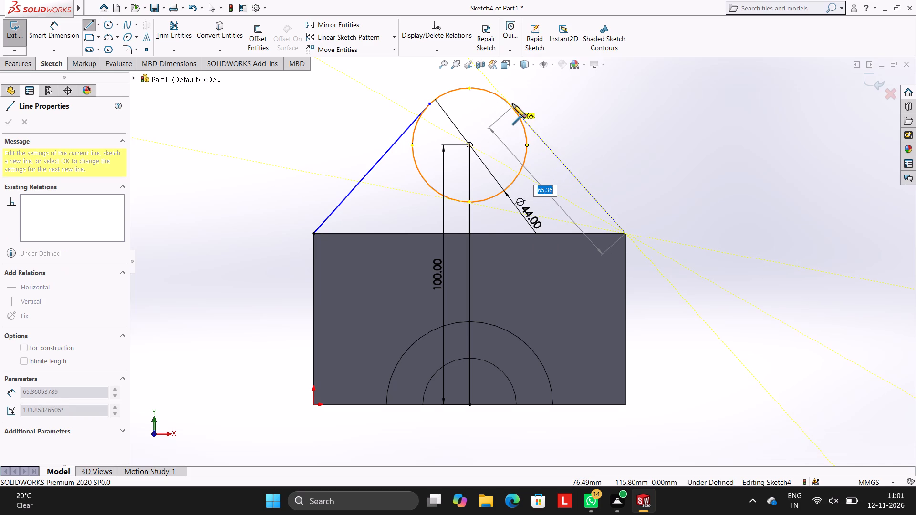
click(512, 104)
key(Escape)
key(Escape)
key(Escape)
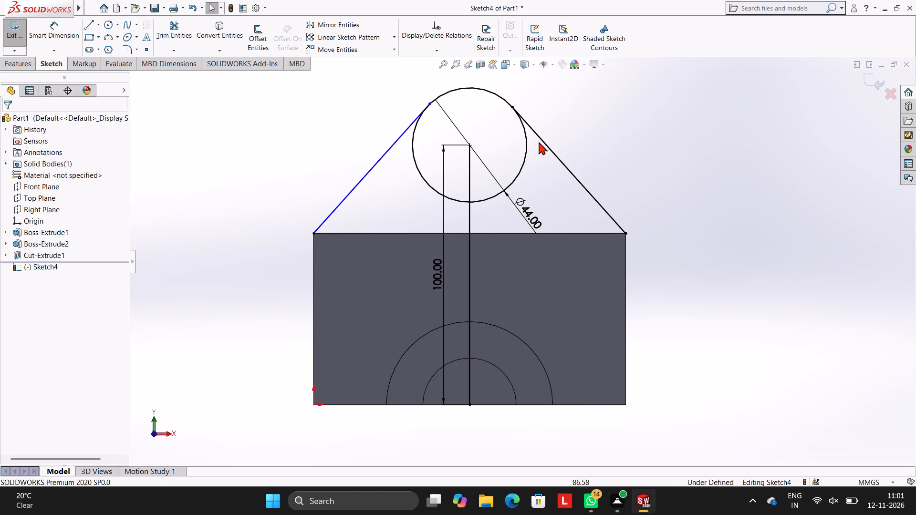
Add a tangent relation between the left slanted line and the 44 mm circle.
click(389, 149)
ctrl+click(450, 88)
ctrl+click(450, 90)
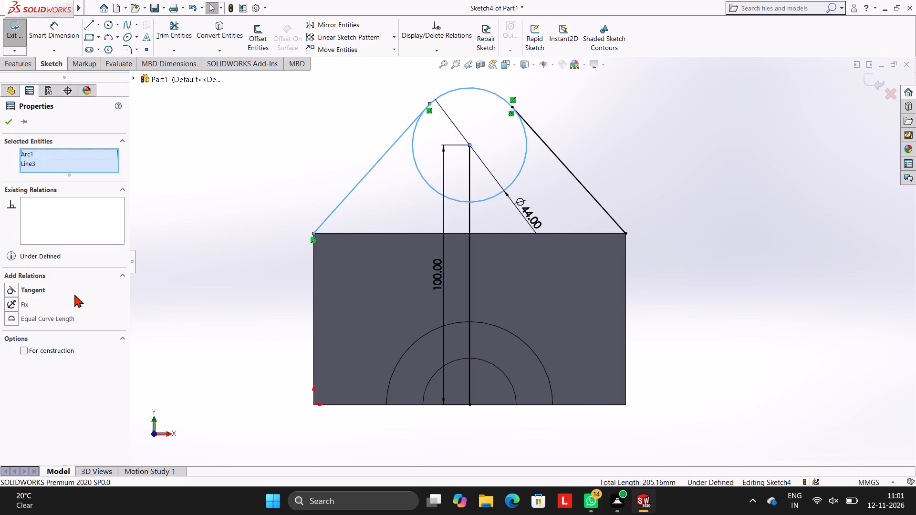
ctrl+click(42, 288)
key(Escape)
key(Escape)
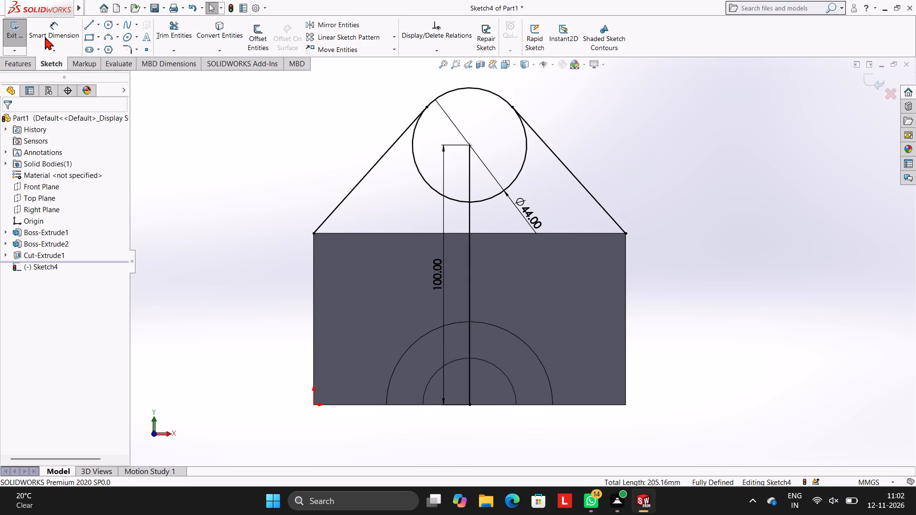
Sketch a 120 mm horizontal line along the block's top edge, joining the lower ends of the two slanted lines.
click(88, 21)
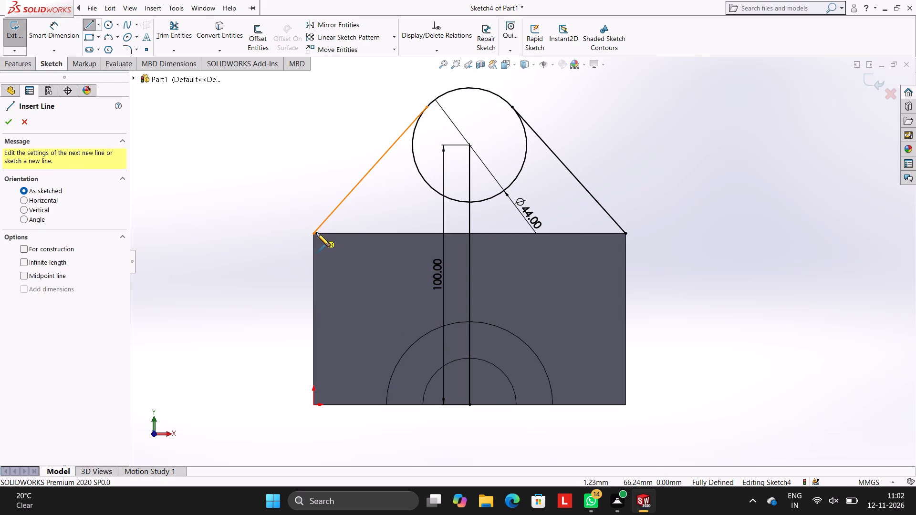
click(313, 233)
click(626, 234)
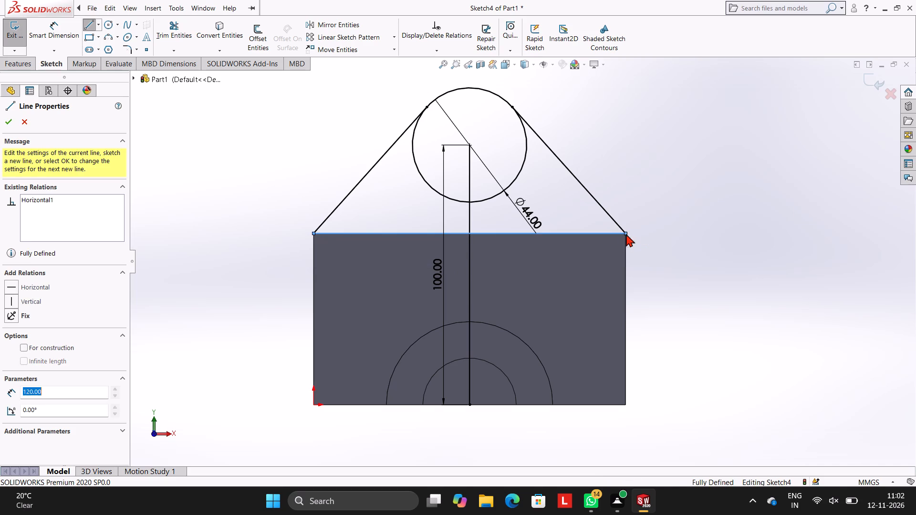
key(Escape)
key(Escape)
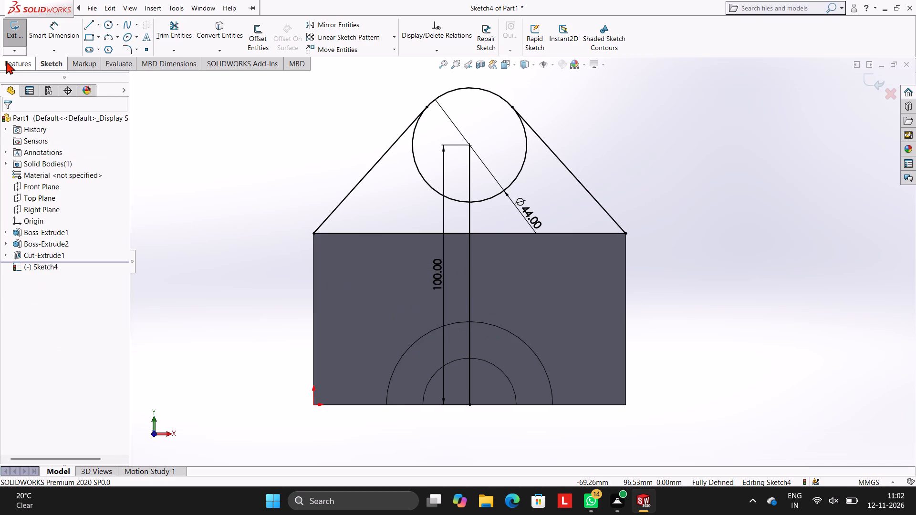
Extrude the circle and both side regions of the upright profile 10 mm, reversing the direction so it runs back over the block.
click(9, 63)
click(23, 28)
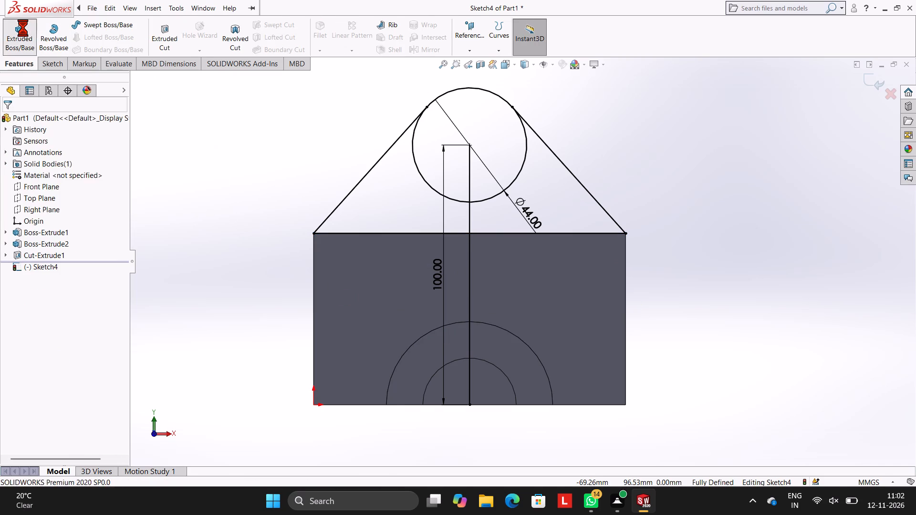
click(492, 151)
click(416, 205)
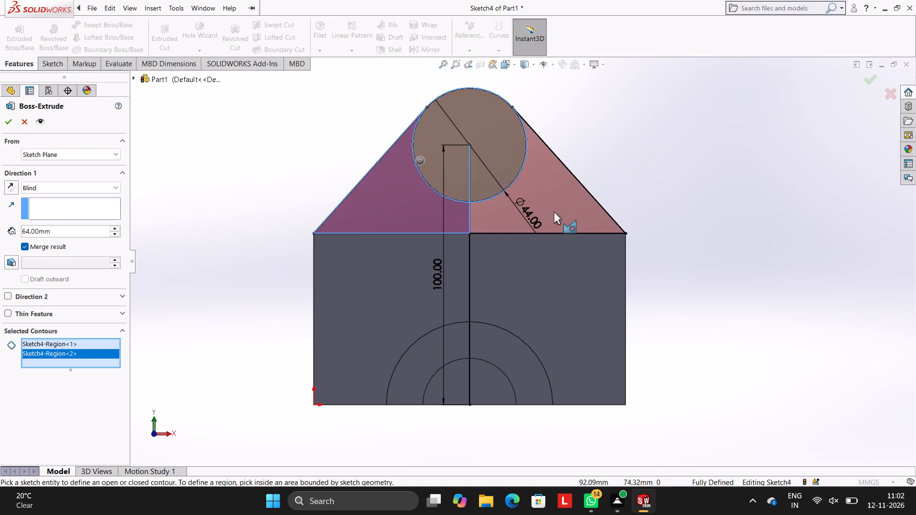
click(554, 211)
middle_drag(488, 175, 570, 207)
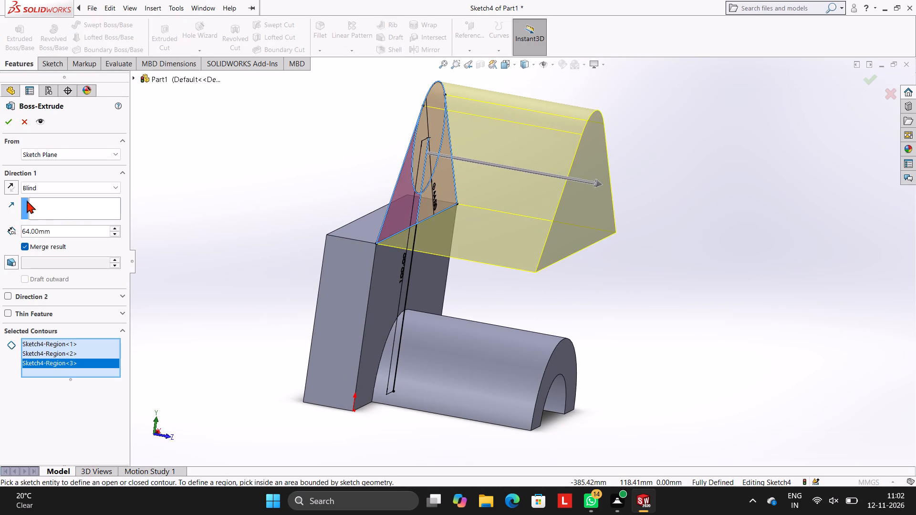
click(9, 185)
click(57, 231)
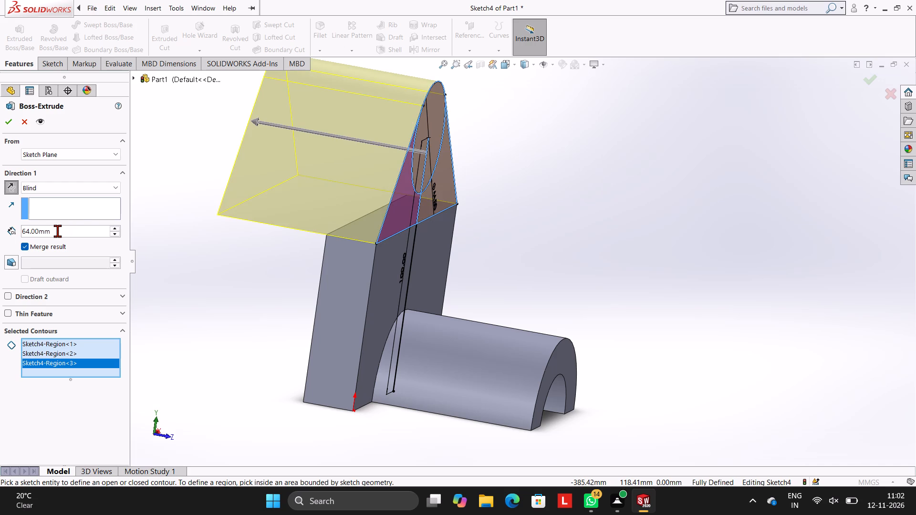
key(BackSpace)
key(BackSpace)
key(BackSpace)
key(BackSpace)
key(BackSpace)
key(BackSpace)
key(BackSpace)
key(BackSpace)
key(BackSpace)
key(BackSpace)
key(BackSpace)
key(BackSpace)
key(BackSpace)
key(BackSpace)
key(BackSpace)
key(BackSpace)
key(BackSpace)
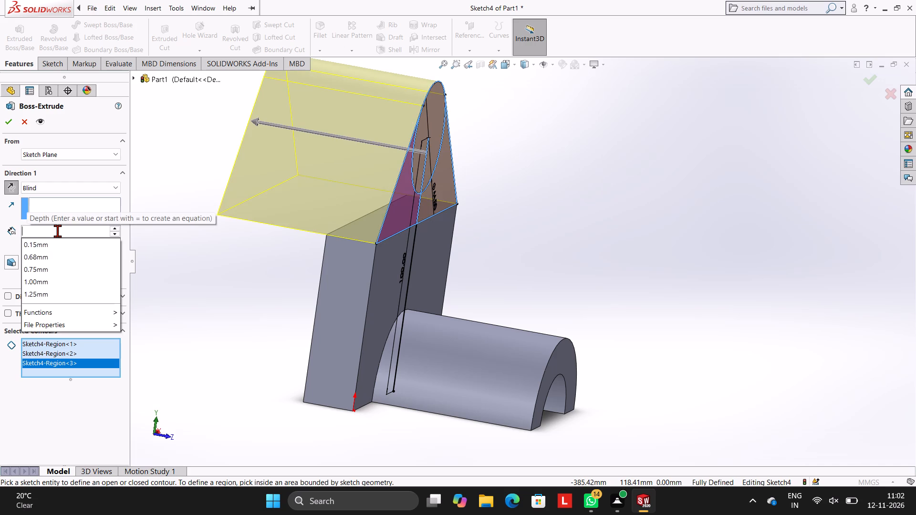
text(10)
key(Return)
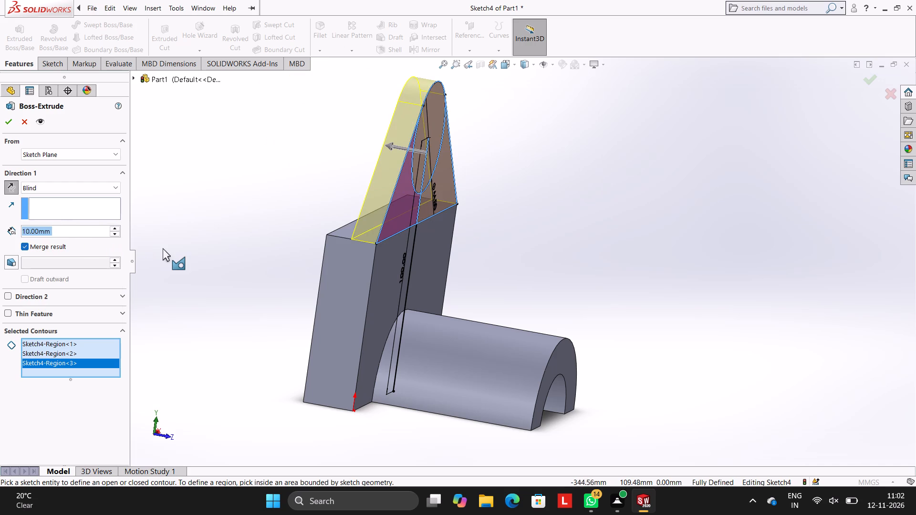
click(8, 119)
click(221, 161)
Sketch a circle about 44 mm in diameter on the upright's front face, concentric with and matching its rounded top.
middle_drag(665, 179, 573, 166)
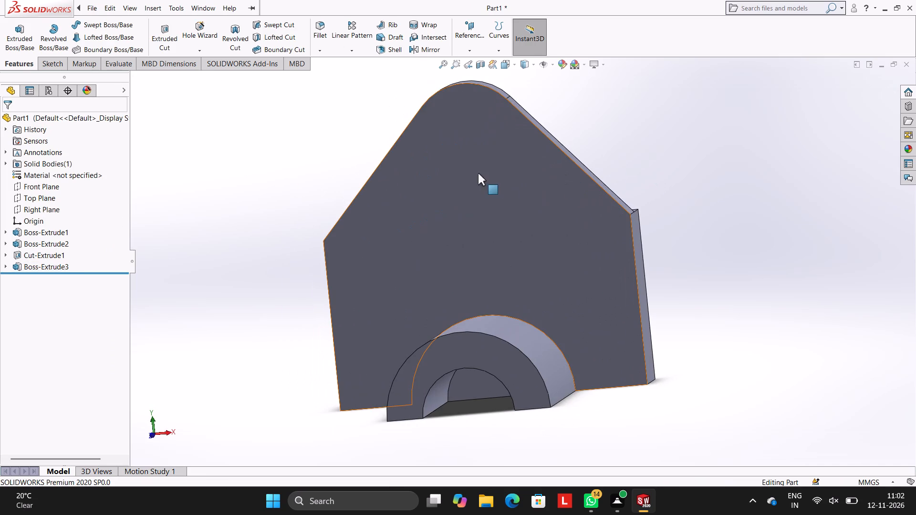
click(478, 173)
click(515, 145)
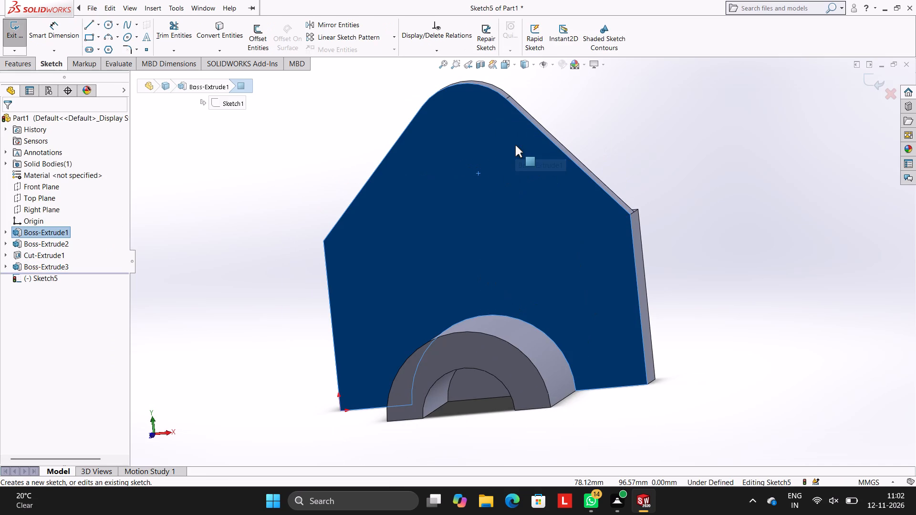
key(ctrl+8)
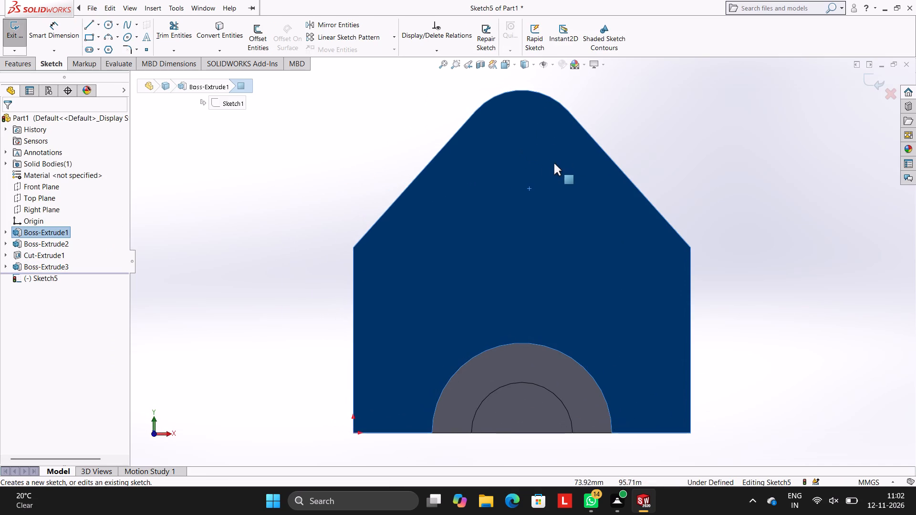
scroll(532, 156, up, 1)
scroll(531, 155, down, 1)
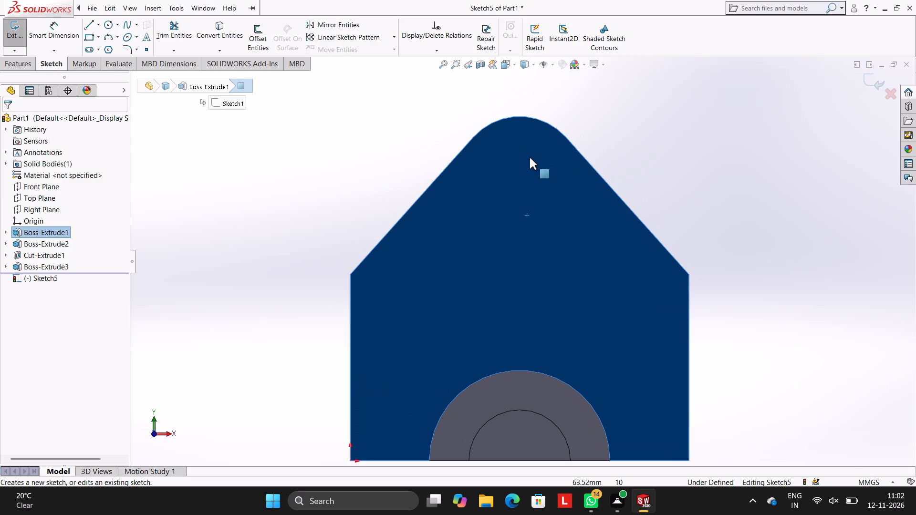
click(106, 25)
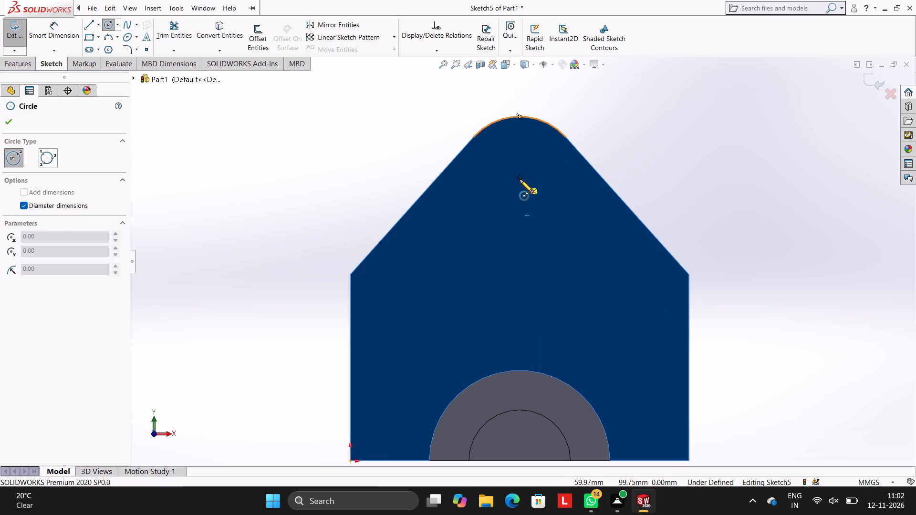
key(Escape)
key(Escape)
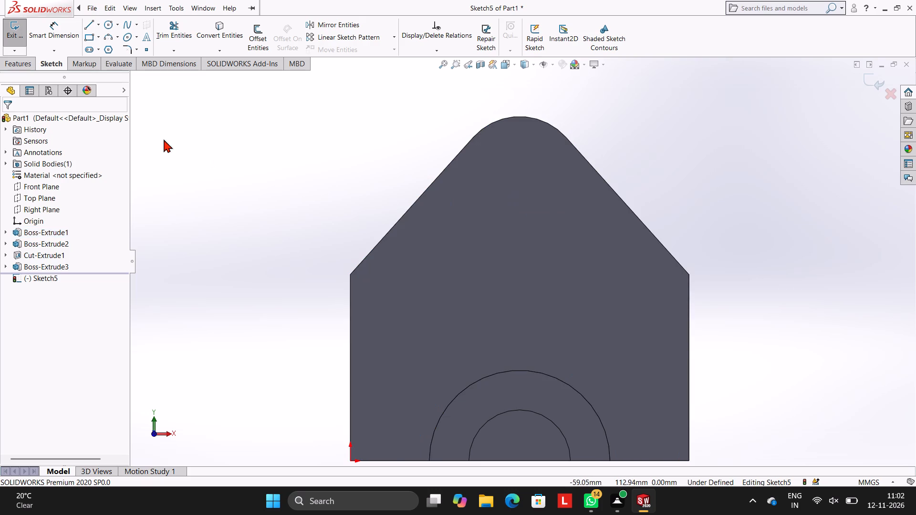
click(108, 26)
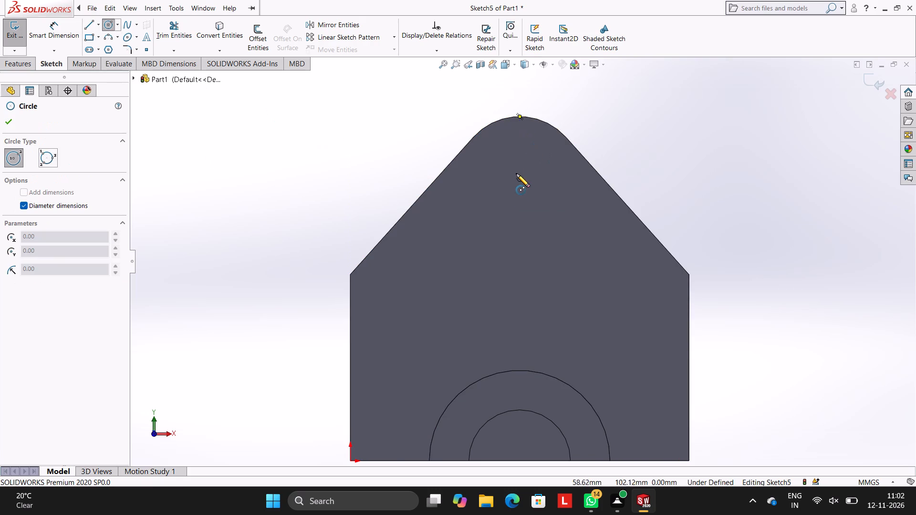
click(519, 177)
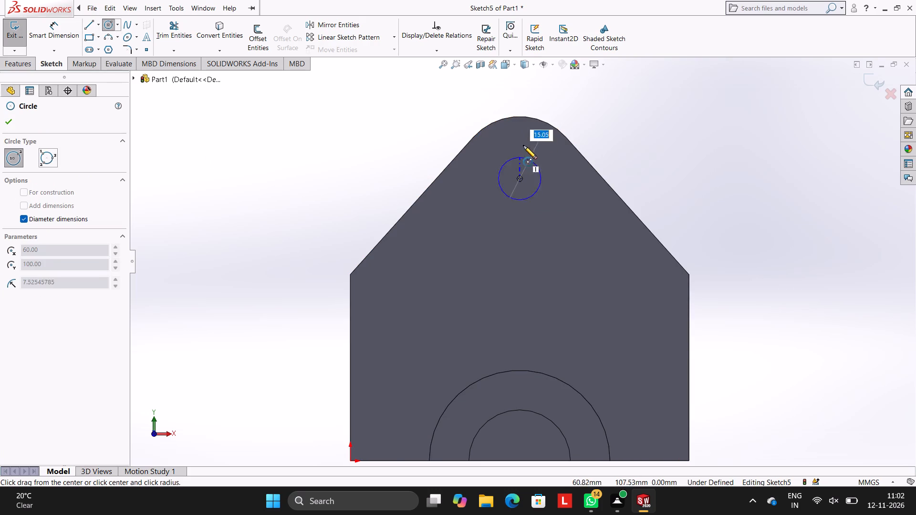
click(533, 117)
key(Escape)
key(Escape)
key(Escape)
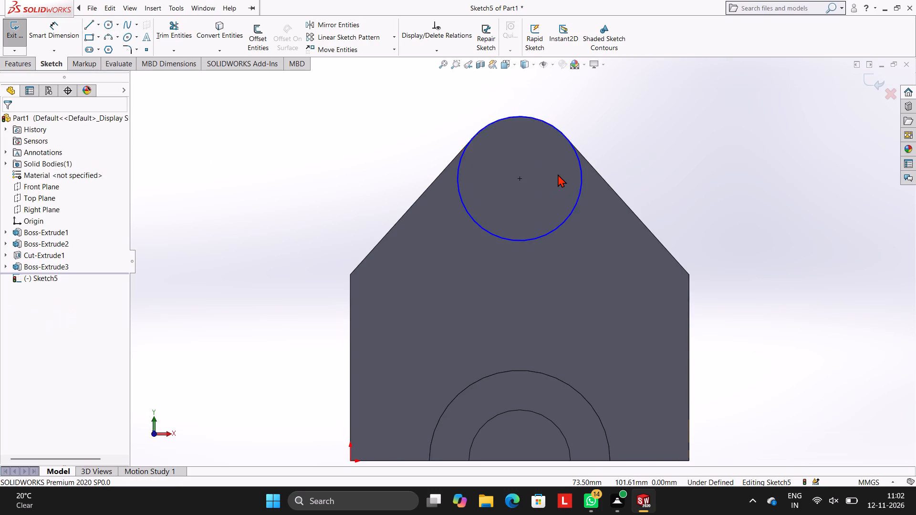
key(Escape)
key(Escape)
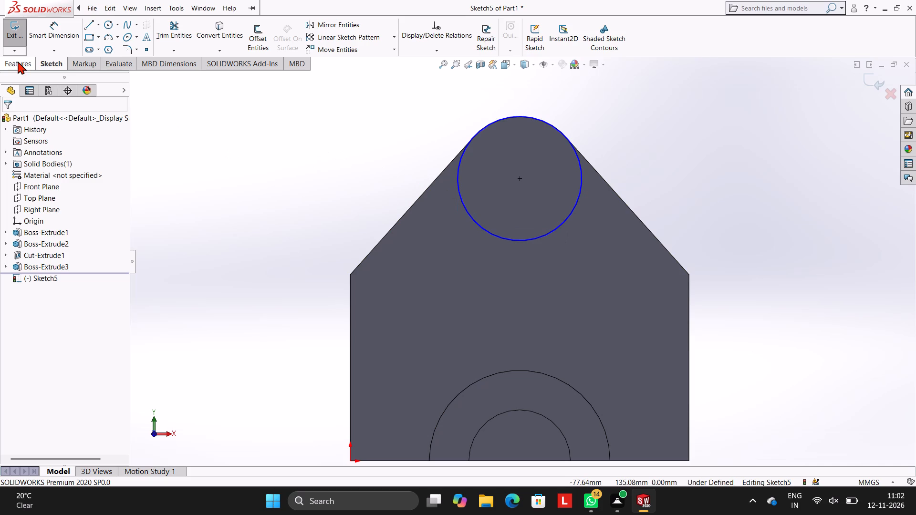
Dimension the diameter of the circle on the upright's front face.
click(18, 61)
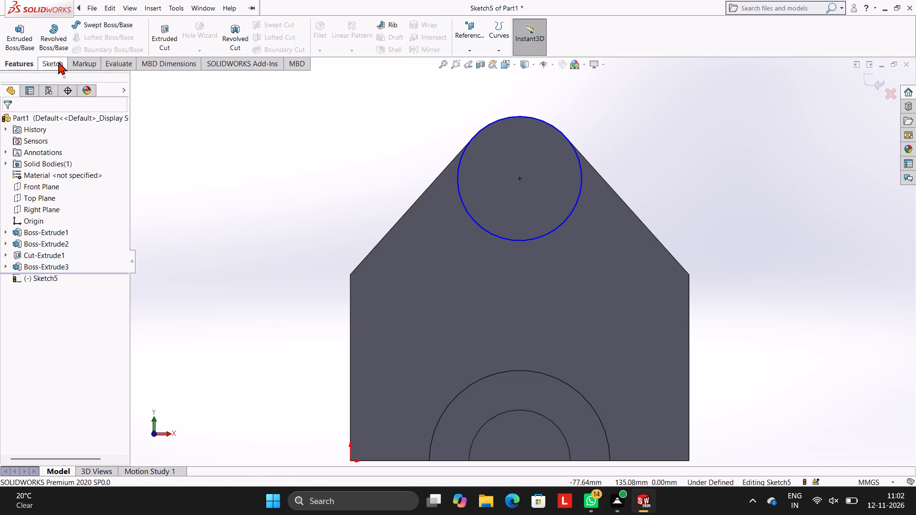
click(58, 61)
click(52, 35)
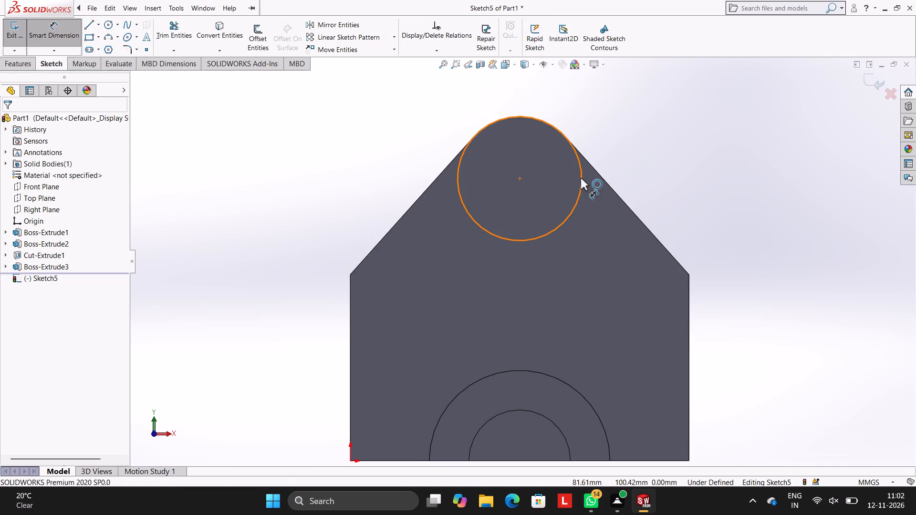
click(581, 178)
click(683, 246)
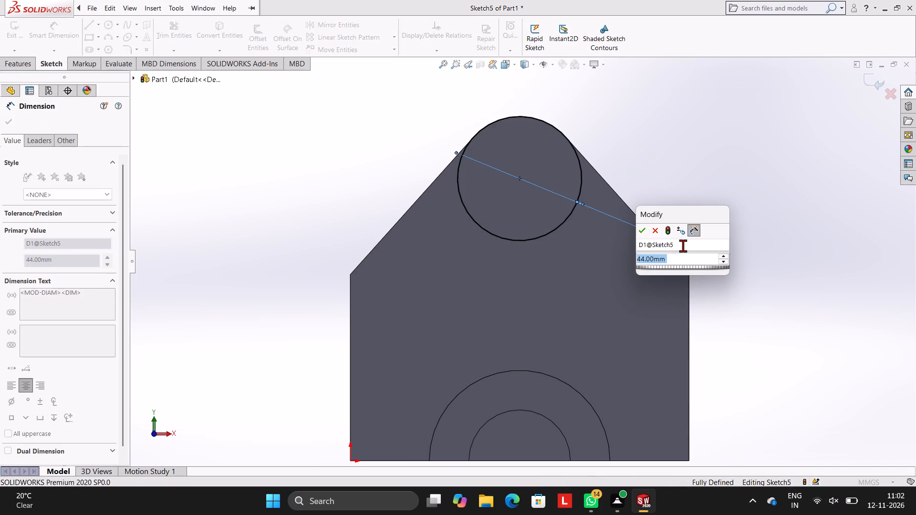
click(642, 233)
click(692, 125)
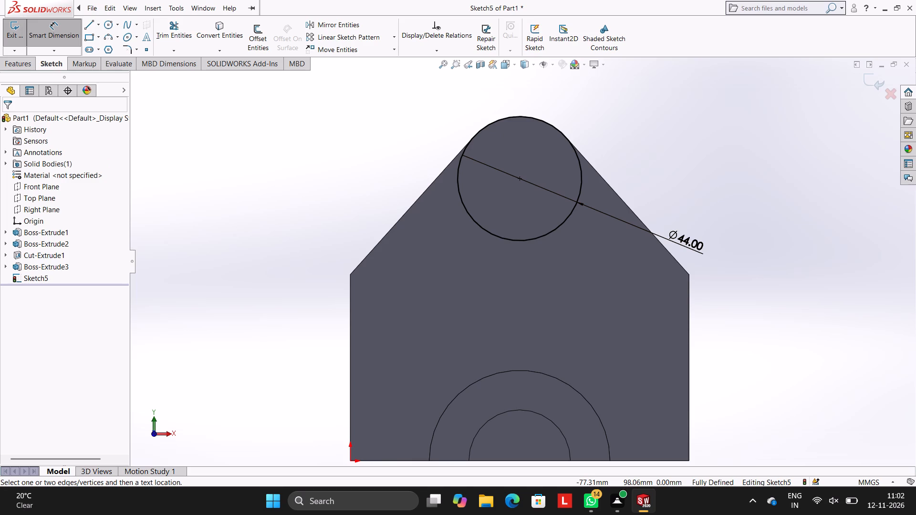
Extrude the eye circle 10 mm outward from the upright's front face, merged with the body.
click(18, 60)
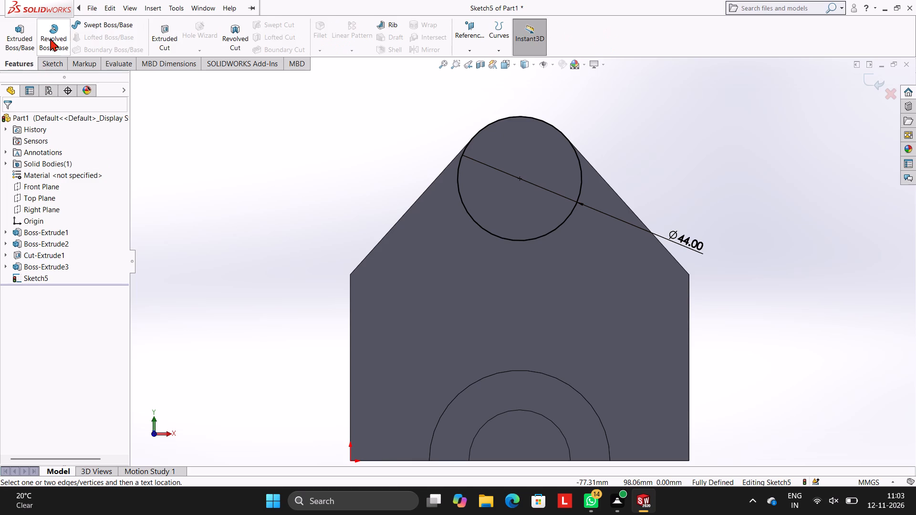
click(22, 32)
middle_drag(229, 189, 313, 194)
scroll(234, 192, down, 1)
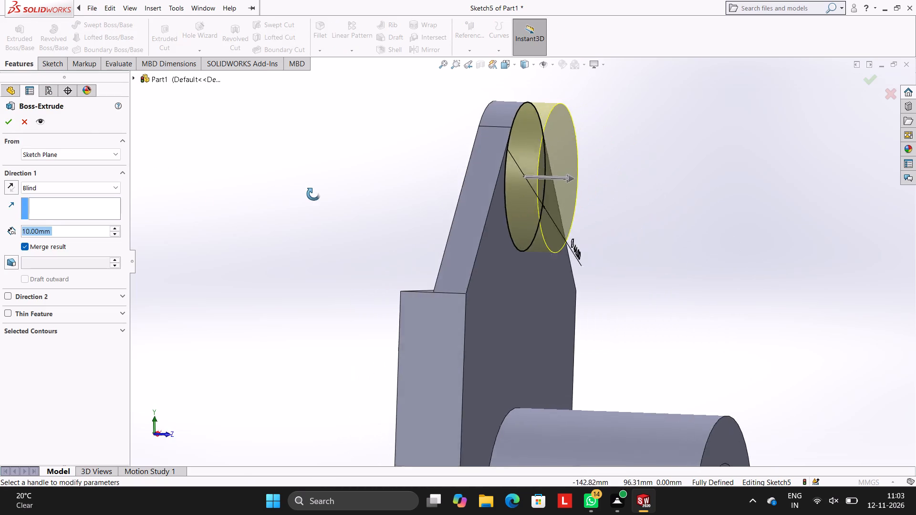
middle_drag(313, 194, 319, 194)
click(9, 121)
click(339, 162)
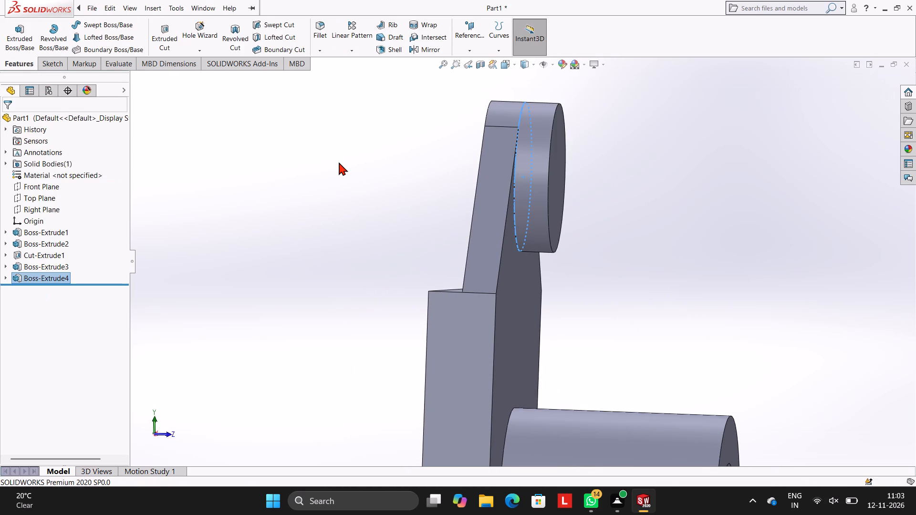
Sketch a 44 mm diameter circle on the upright's back face, concentric with and matching its rounded top.
scroll(344, 162, up, 3)
middle_drag(351, 167, 457, 227)
click(593, 213)
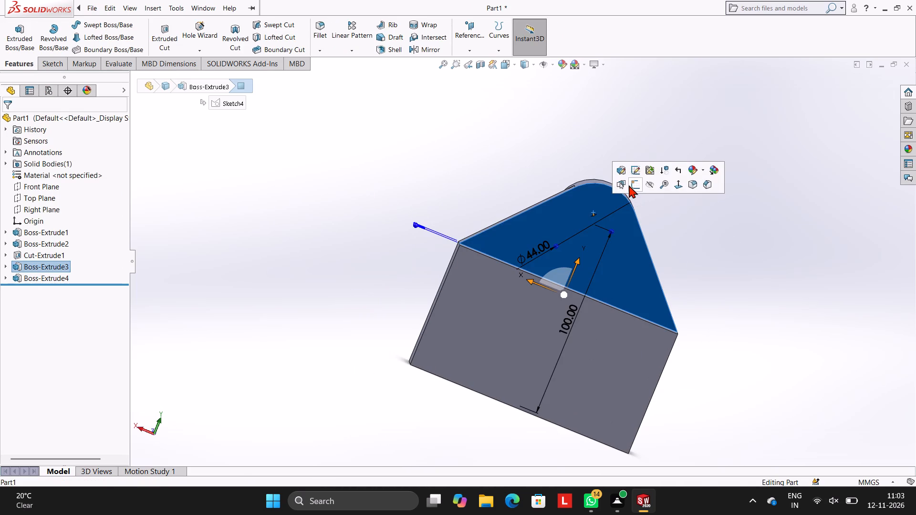
click(633, 184)
key(ctrl+8)
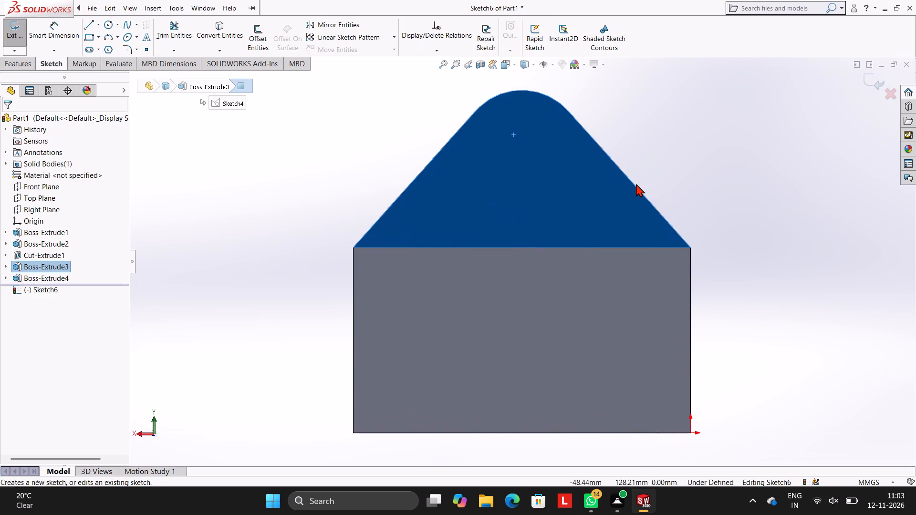
scroll(564, 165, up, 3)
scroll(564, 165, down, 3)
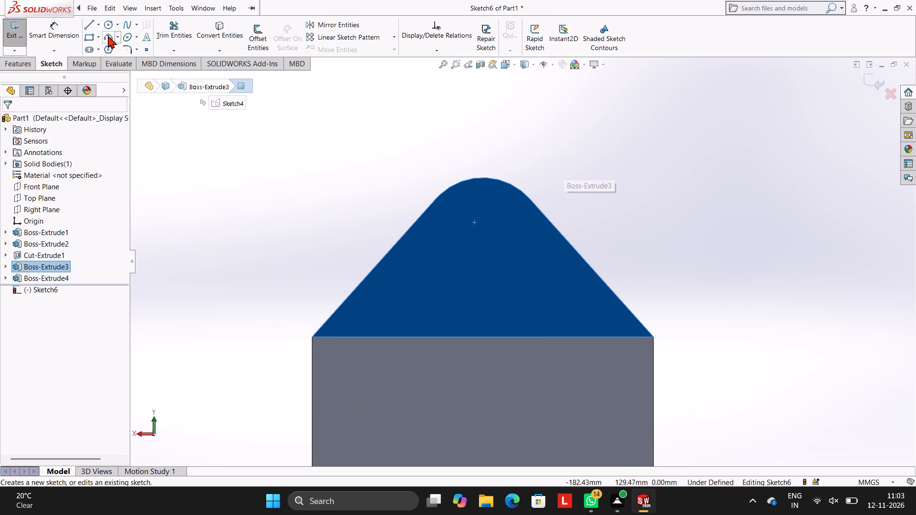
click(109, 27)
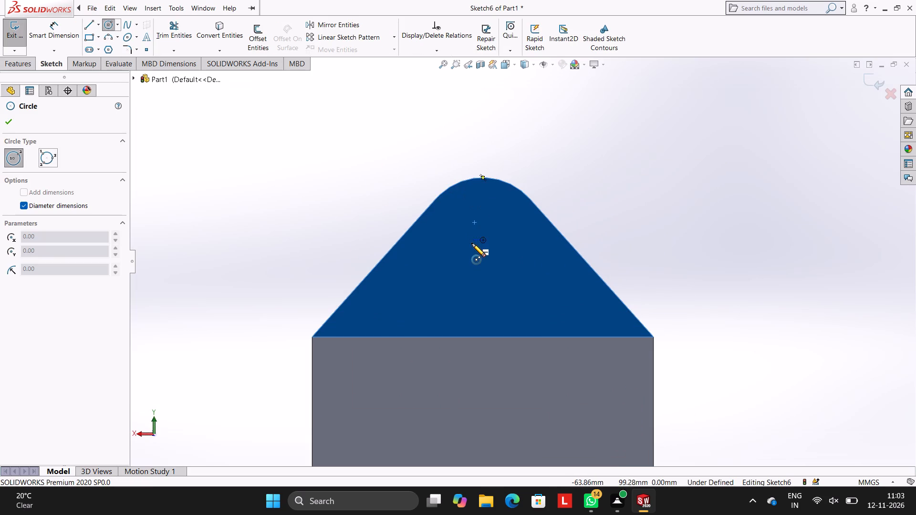
click(483, 241)
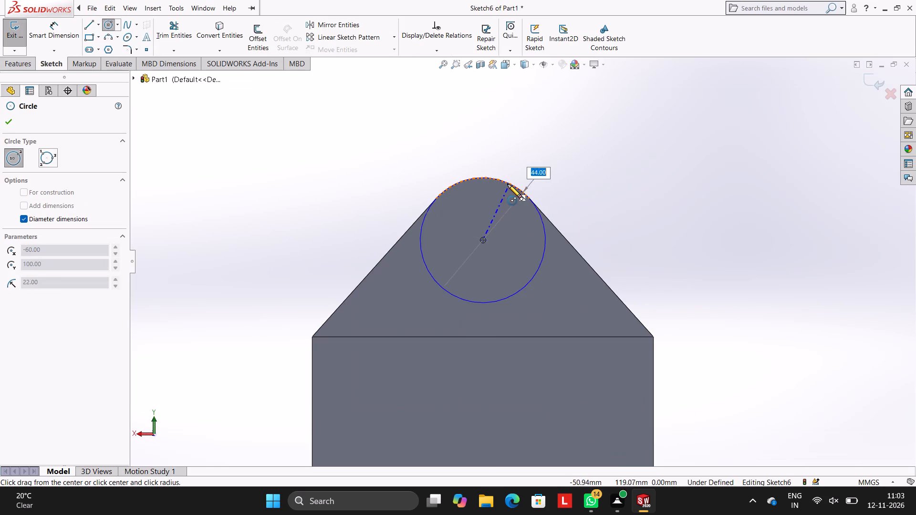
click(506, 182)
key(Escape)
key(Escape)
key(Escape)
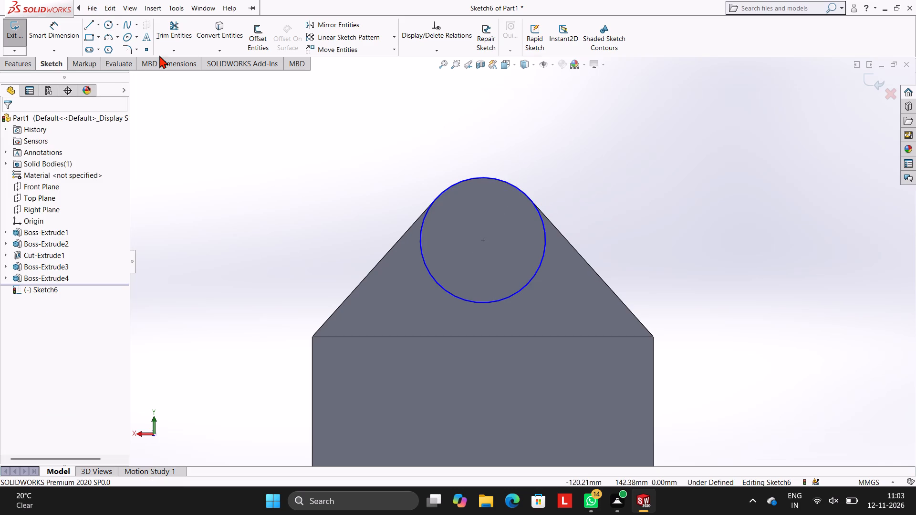
Dimension the diameter of the circle on the upright's back face.
click(42, 34)
click(540, 269)
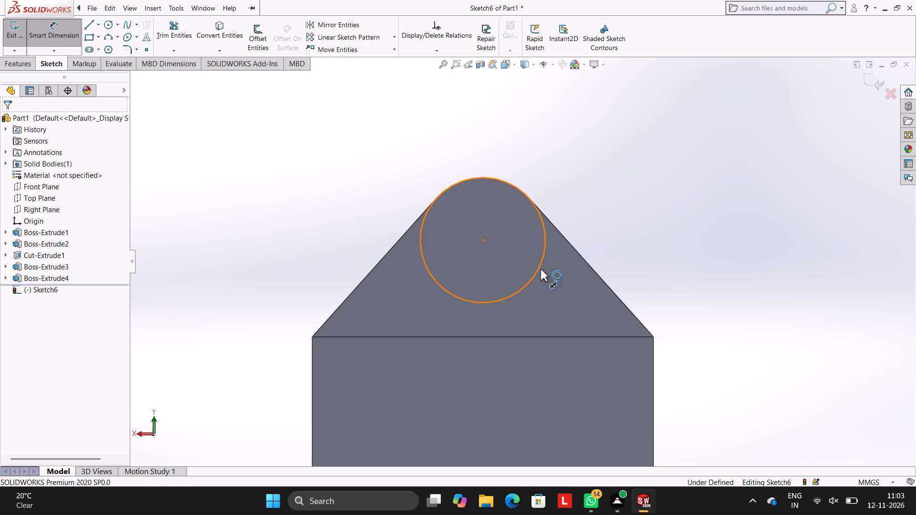
click(655, 201)
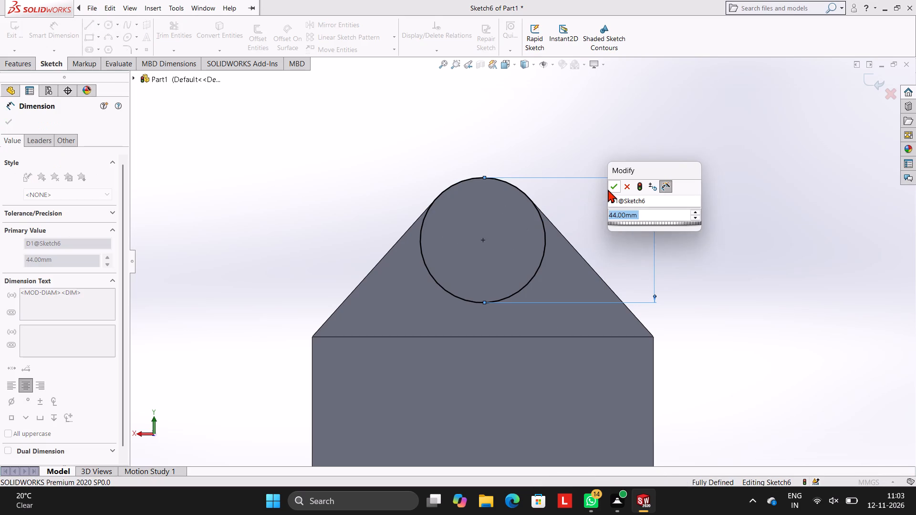
click(614, 185)
click(634, 153)
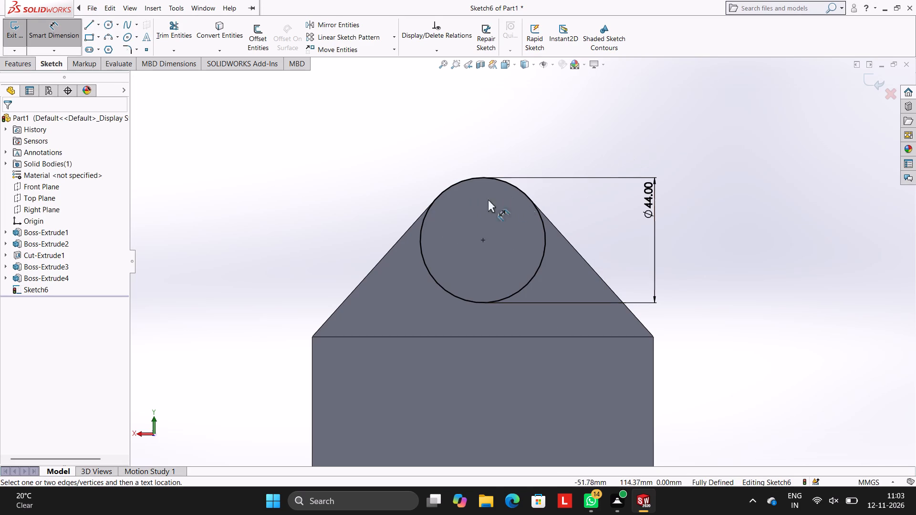
Extrude the back eye circle 20 mm outward from the upright's back face, merged with the body.
click(16, 60)
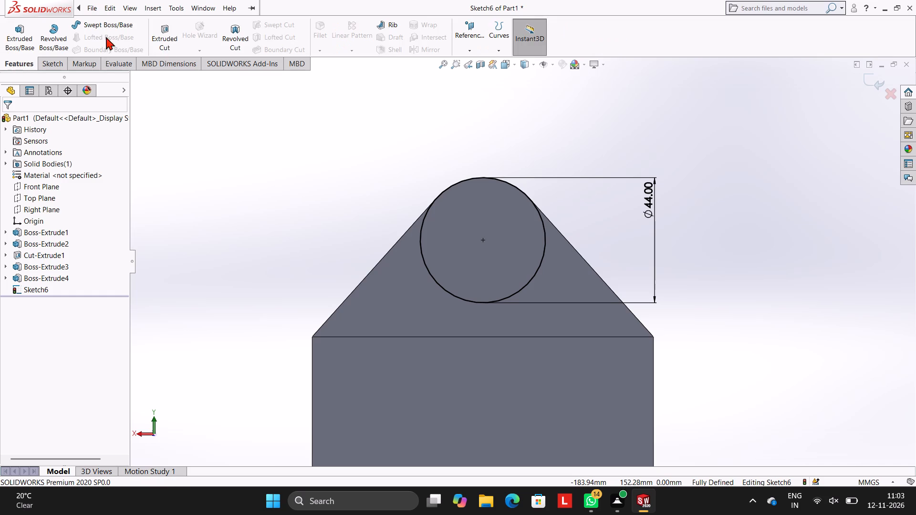
click(5, 33)
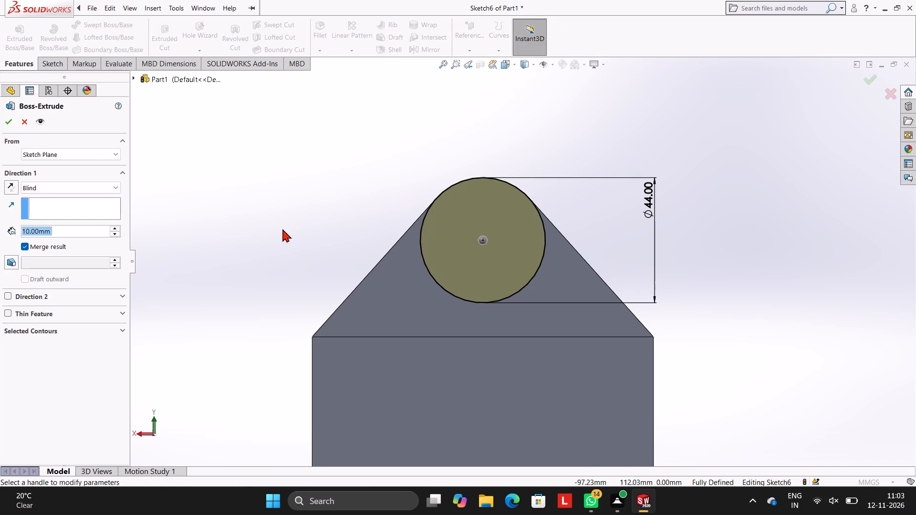
text(20)
key(Return)
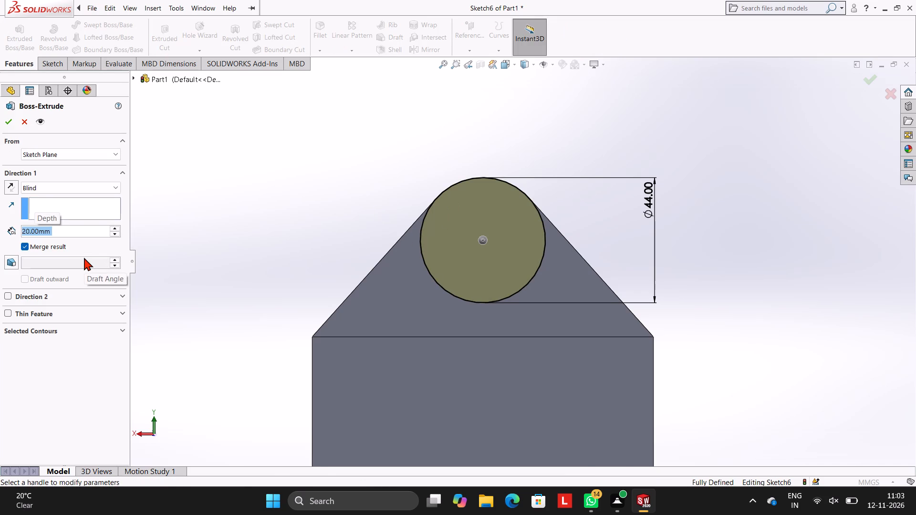
middle_drag(311, 245, 224, 228)
click(8, 123)
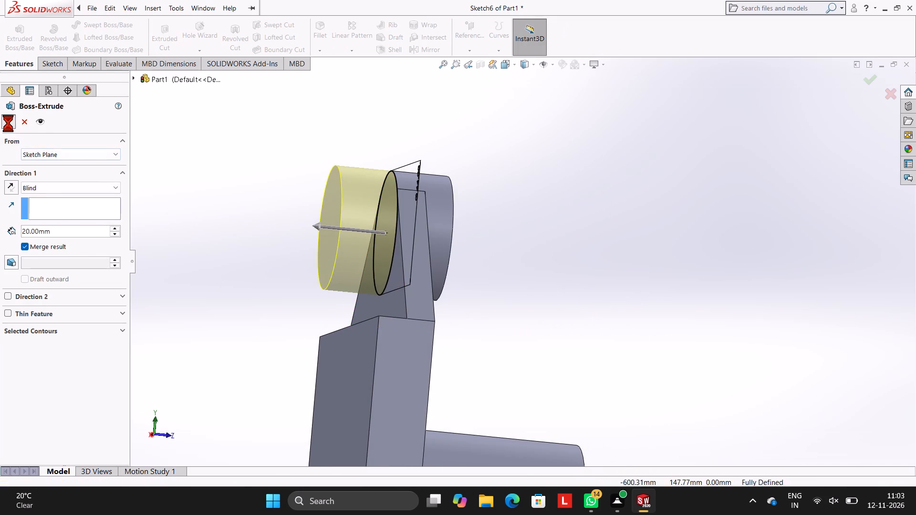
click(220, 141)
Start a sketch on the flat end face of the front eye boss, viewed straight on.
scroll(253, 179, up, 2)
middle_drag(316, 209, 284, 234)
scroll(494, 303, up, 1)
middle_drag(505, 299, 468, 283)
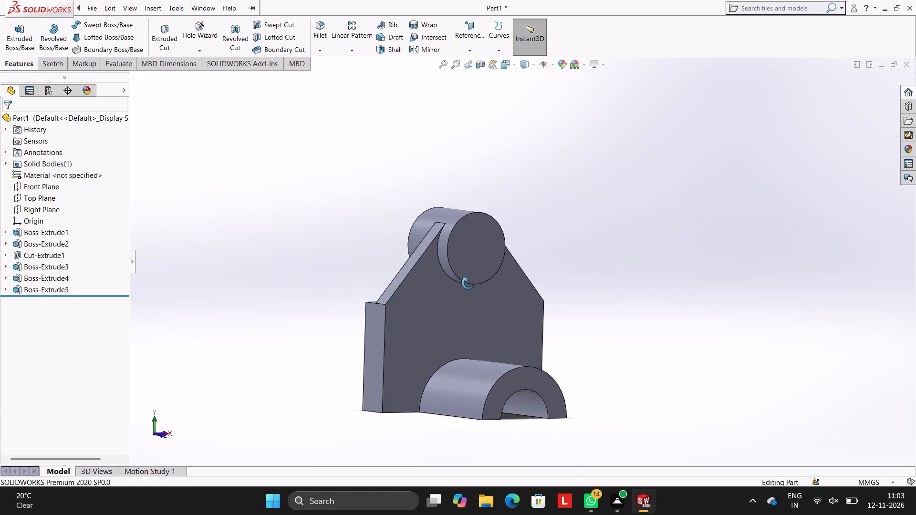
middle_drag(468, 283, 480, 321)
middle_drag(564, 312, 537, 301)
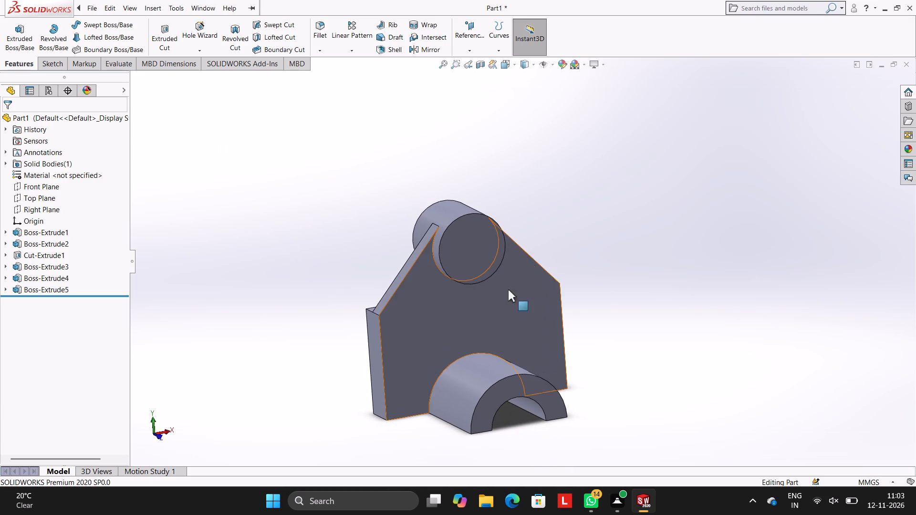
click(469, 241)
click(514, 213)
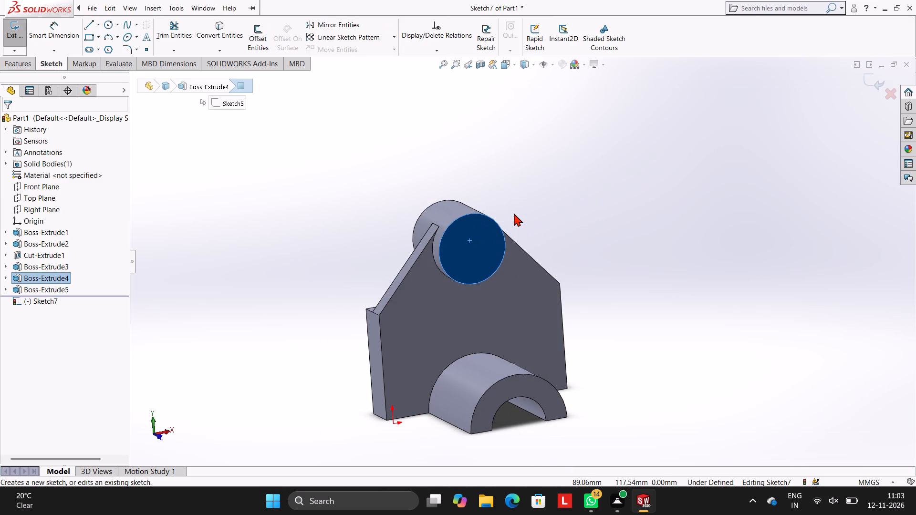
key(ctrl+8)
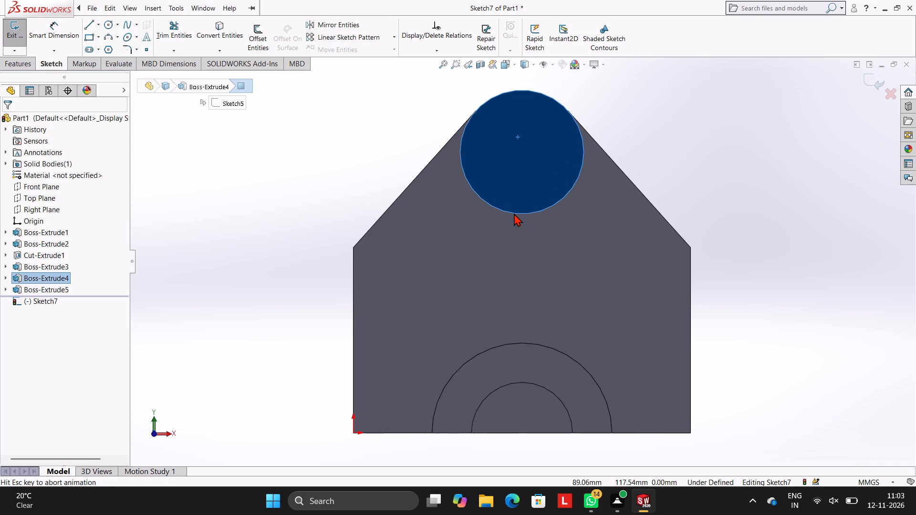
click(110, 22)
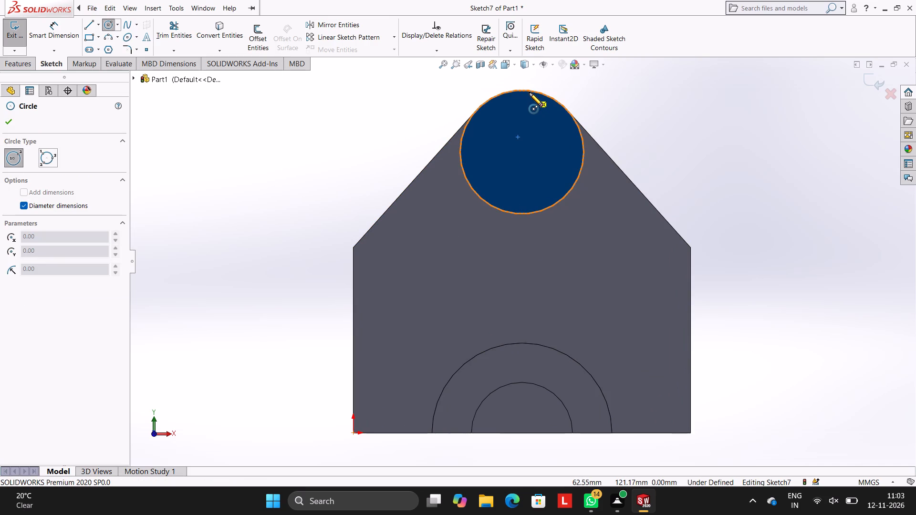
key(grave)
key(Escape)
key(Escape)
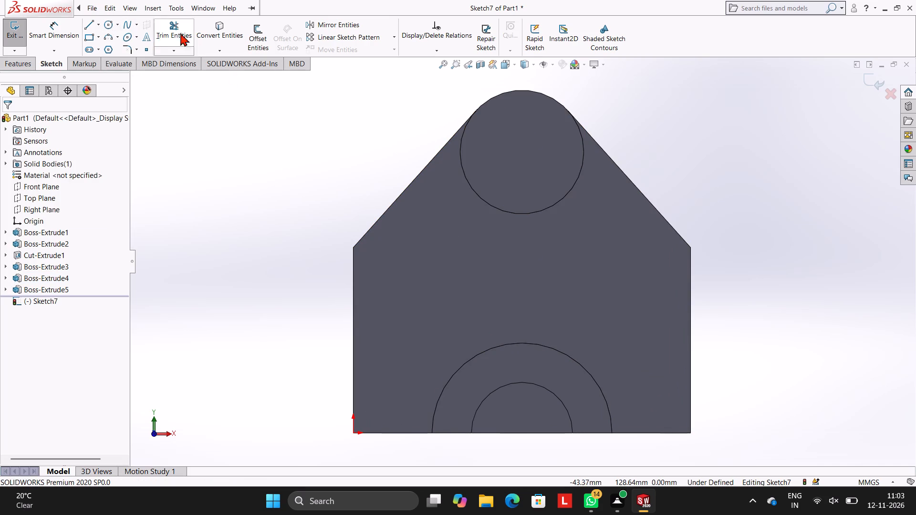
Sketch a 22 mm diameter circle concentric with the front eye boss on its end face.
click(105, 22)
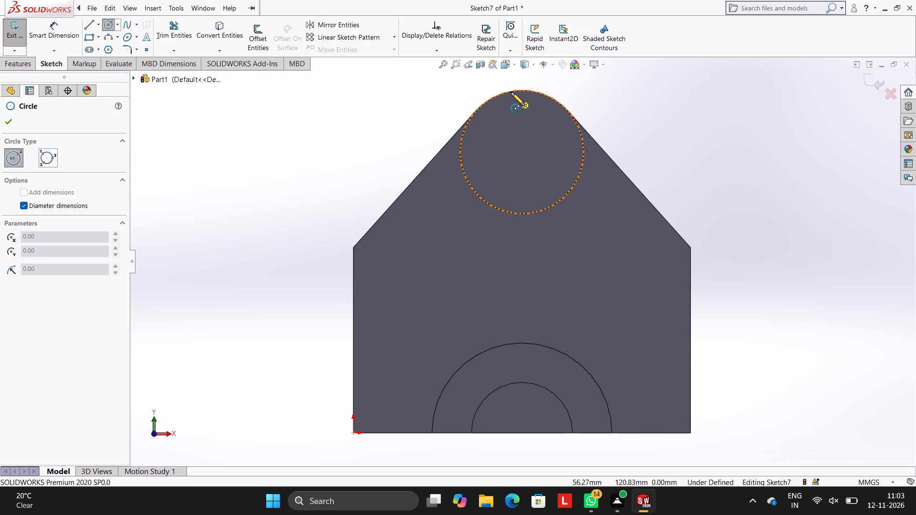
click(522, 150)
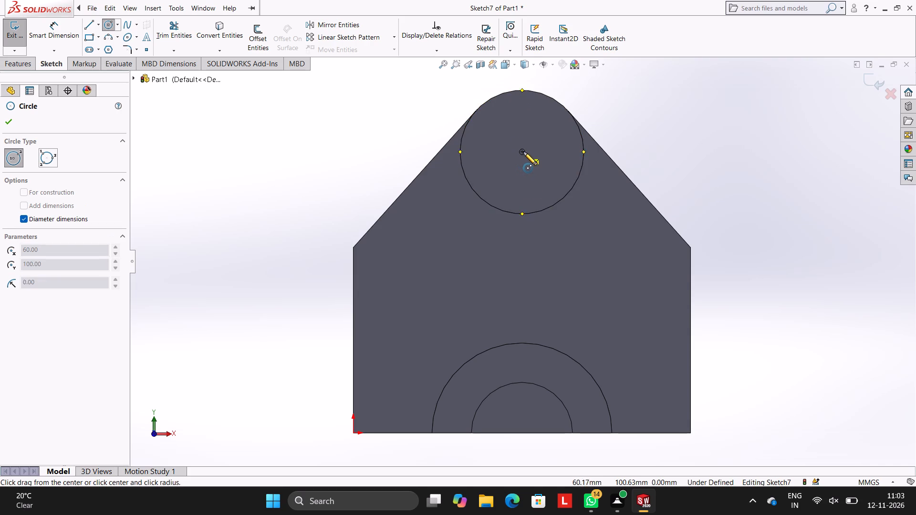
text(22)
key(Return)
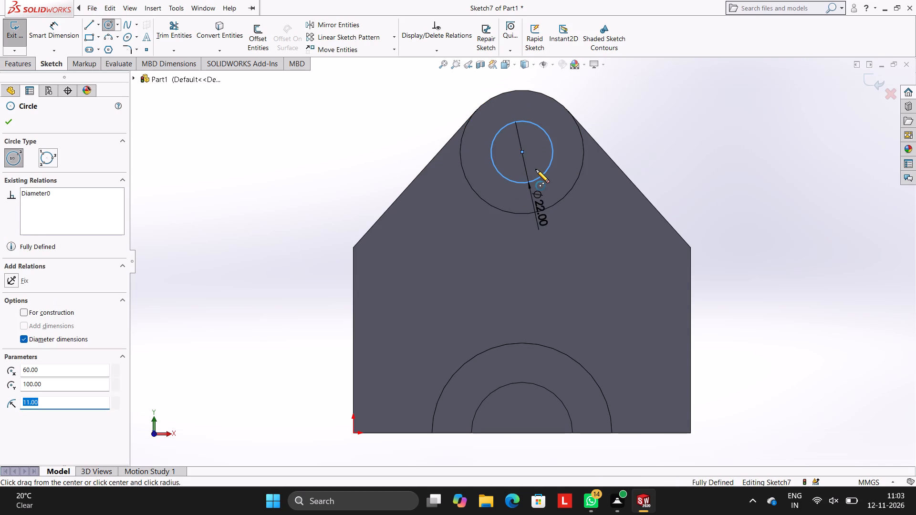
key(Escape)
key(Escape)
key(Escape)
key(Escape)
Cut the 22 mm circle 50 mm deep through both eye bosses and the upright.
click(17, 65)
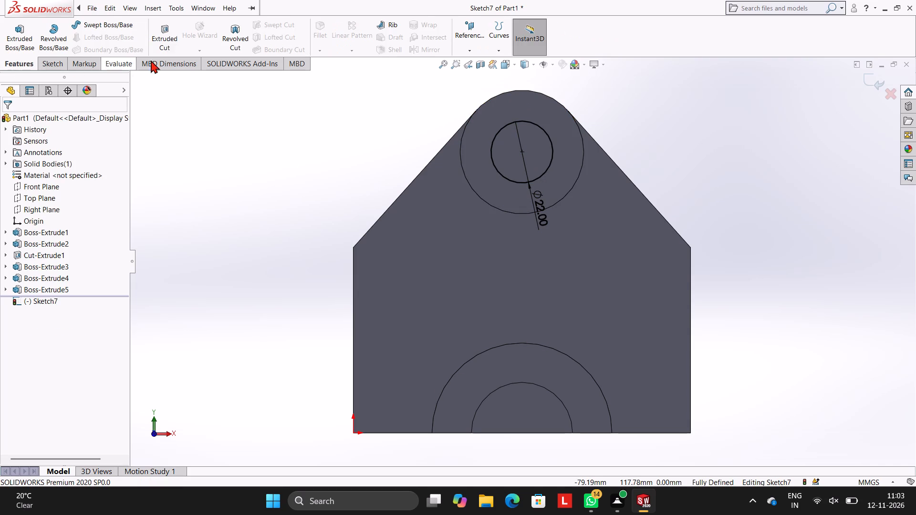
click(176, 38)
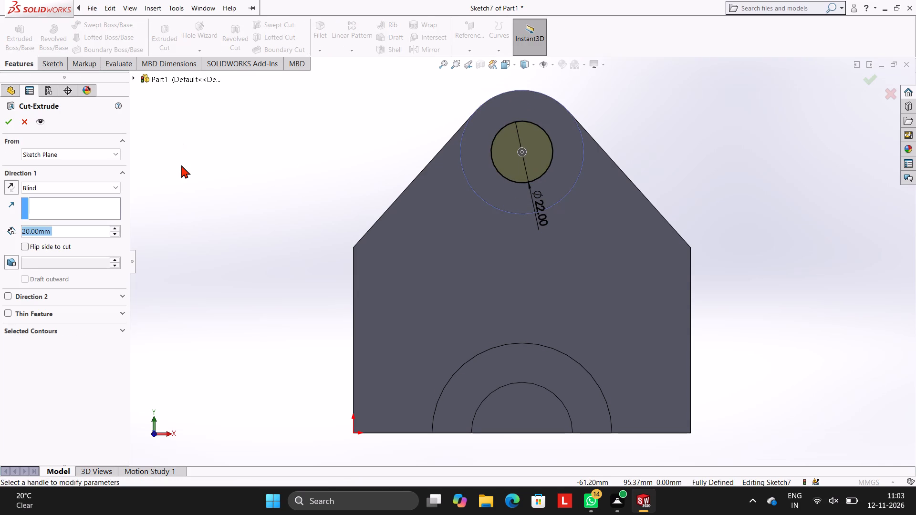
text(50)
key(Return)
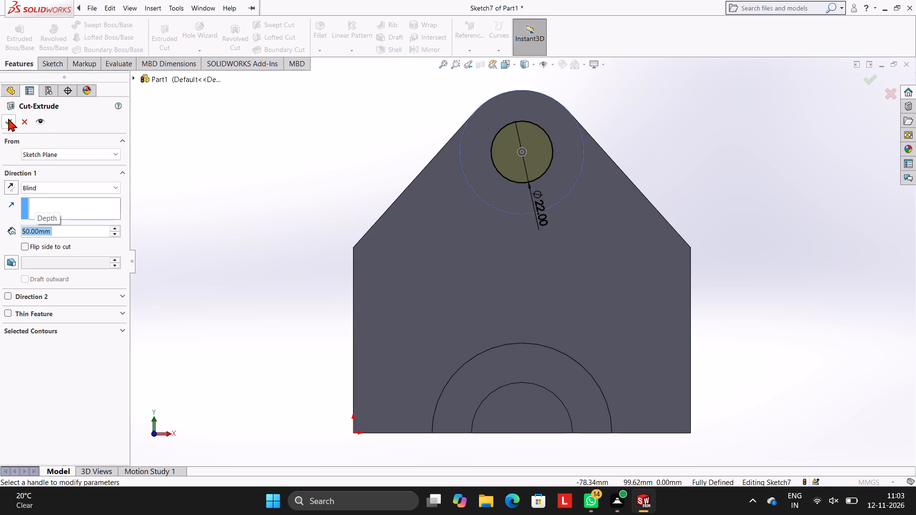
click(8, 118)
click(144, 129)
Start a sketch on the flat underside of the upright and saddle, viewed straight on.
scroll(164, 136, up, 2)
middle_drag(260, 190, 309, 218)
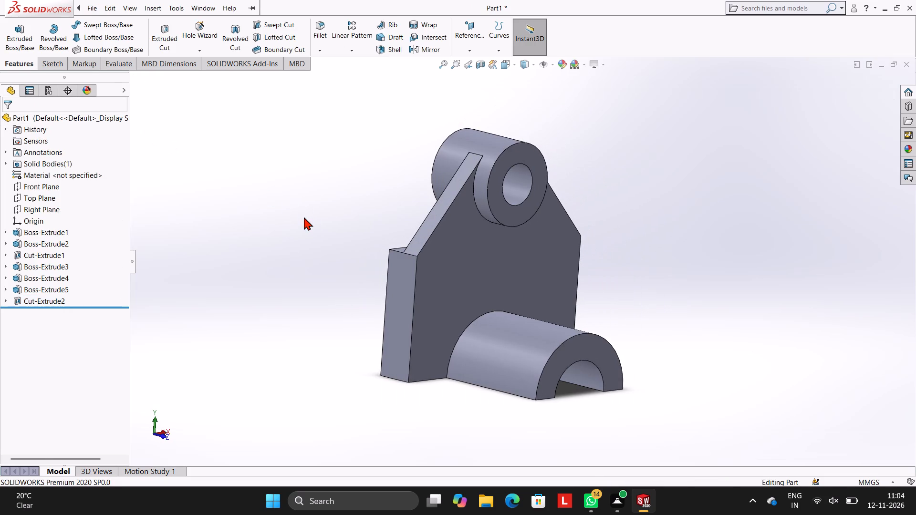
middle_drag(396, 208, 386, 227)
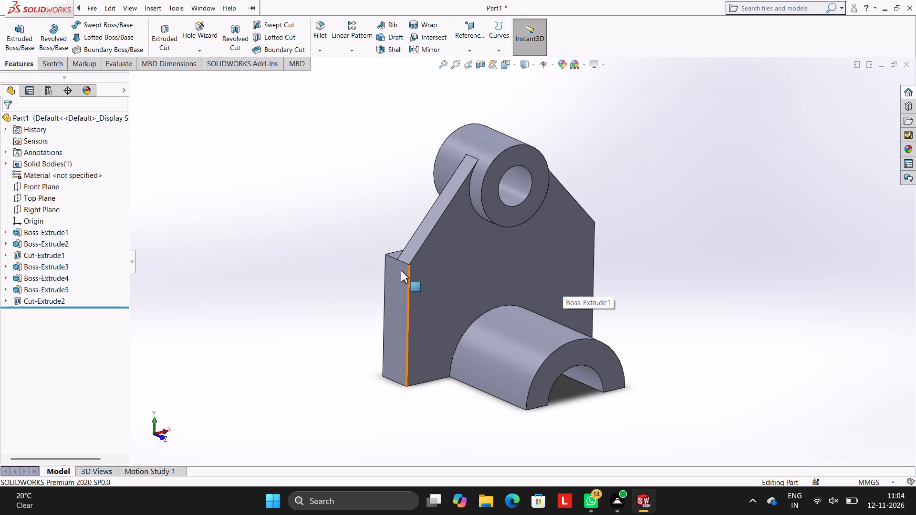
middle_drag(484, 315, 484, 284)
scroll(514, 275, down, 1)
middle_drag(512, 275, 577, 236)
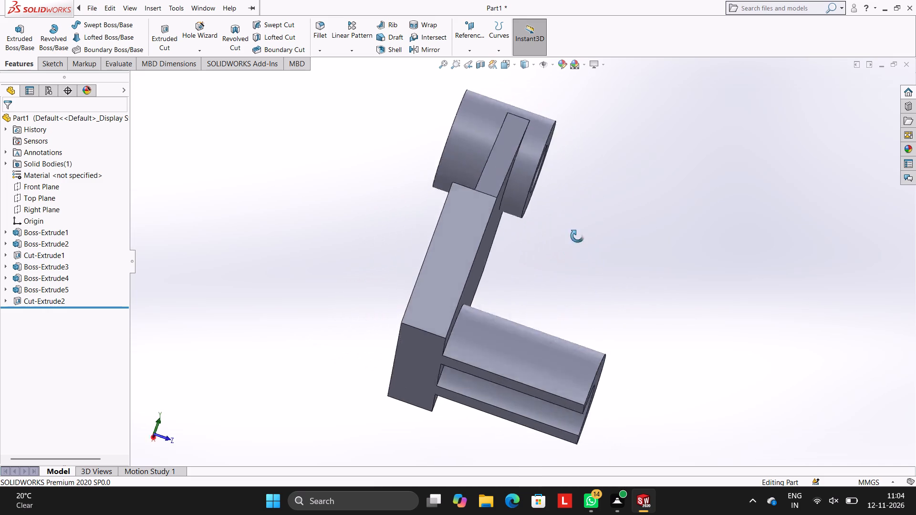
middle_drag(577, 236, 567, 203)
middle_drag(618, 267, 609, 175)
scroll(615, 195, up, 1)
middle_drag(635, 224, 669, 181)
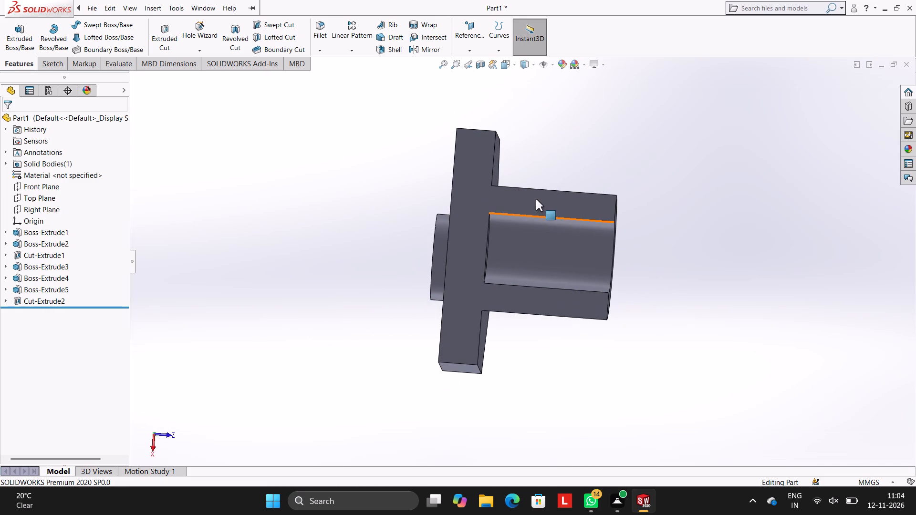
click(536, 199)
click(576, 176)
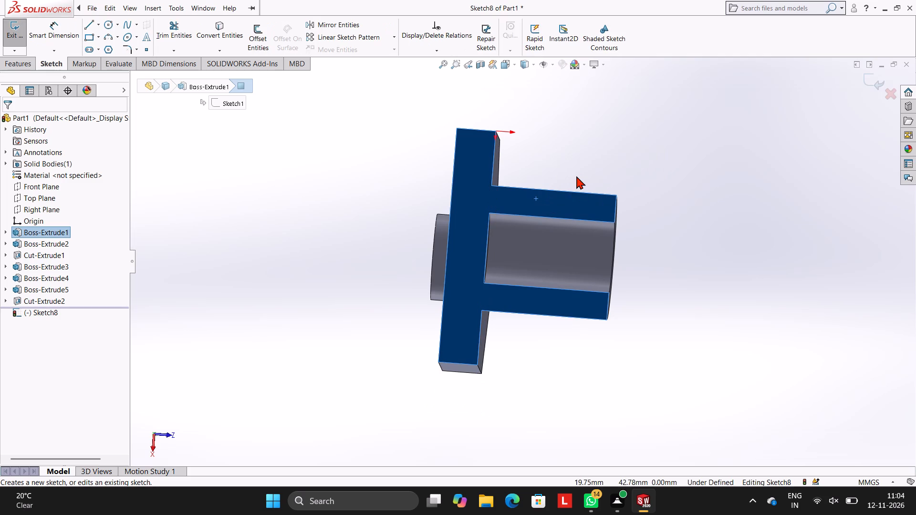
key(ctrl+8)
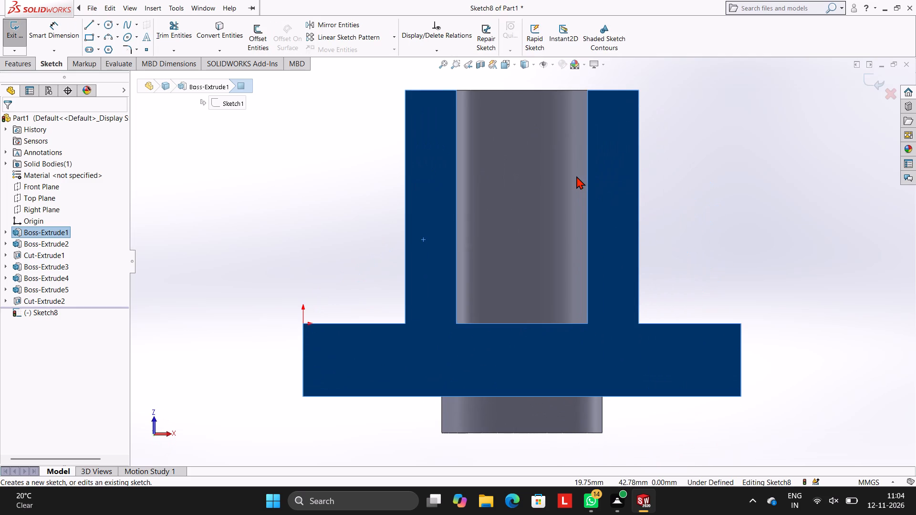
Sketch a 32 mm line along the saddle's outer side edge, starting at its corner with the upright.
scroll(465, 207, up, 2)
scroll(465, 207, down, 1)
click(89, 21)
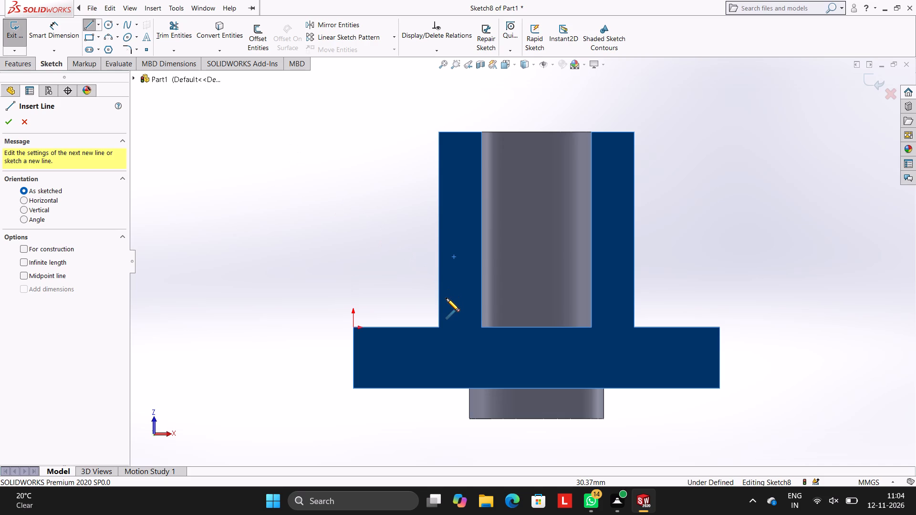
click(439, 327)
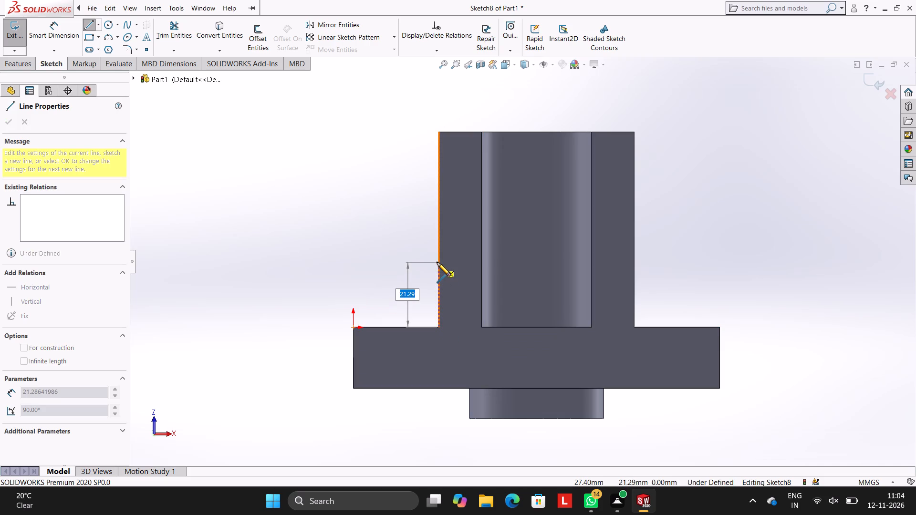
text(32)
key(Return)
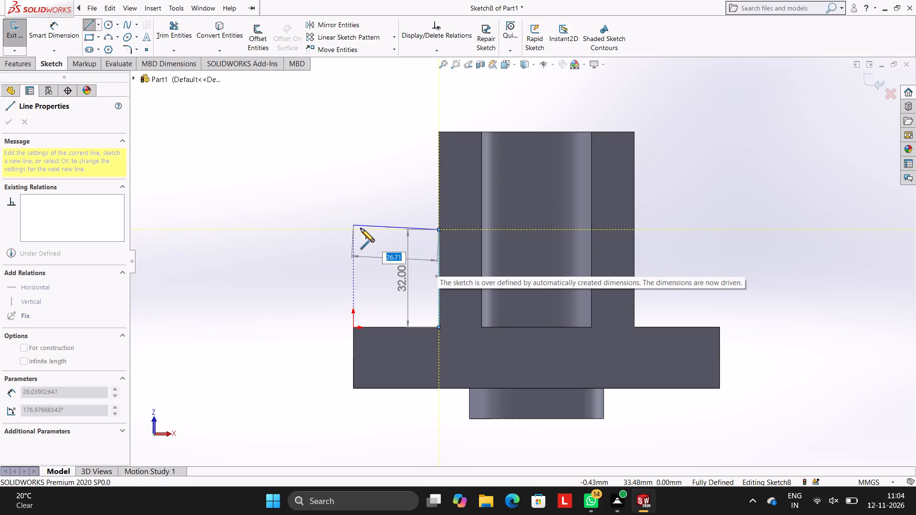
key(Escape)
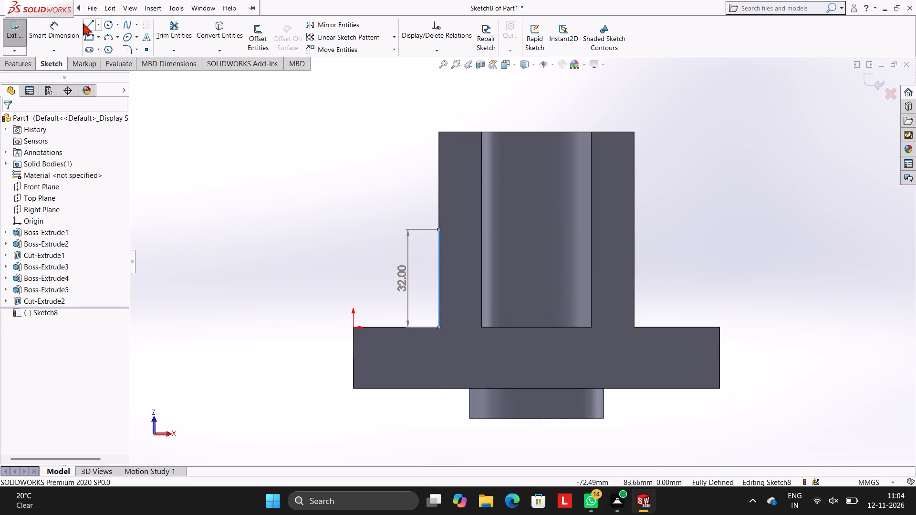
Sketch a line along the saddle's centre, from the upright's front edge to the midpoint of the saddle's free end.
click(88, 23)
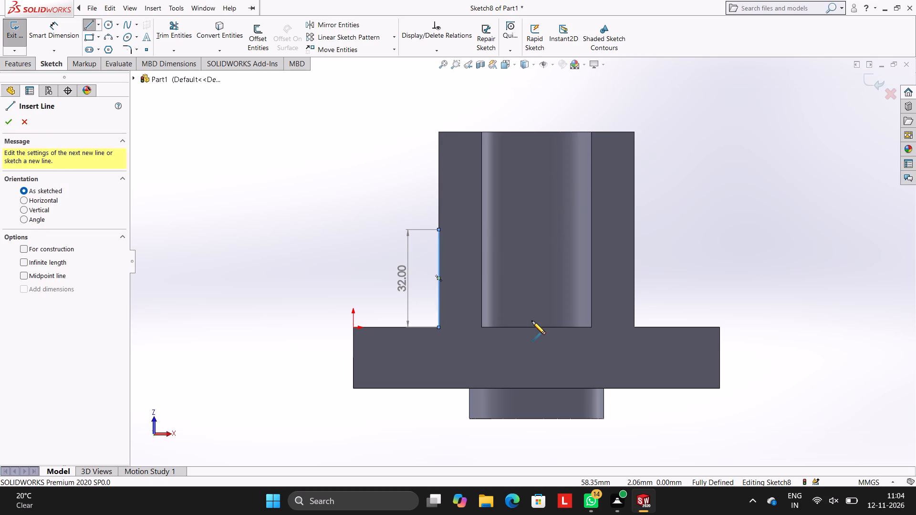
click(536, 328)
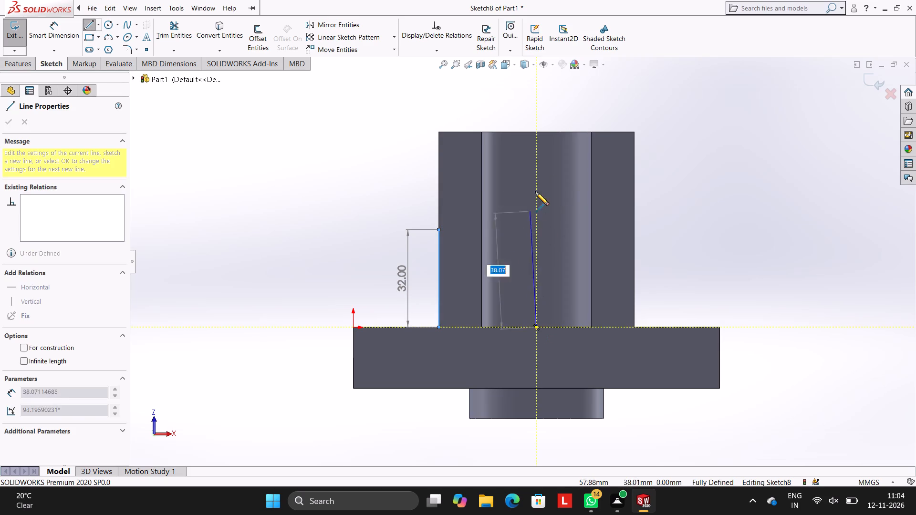
click(536, 131)
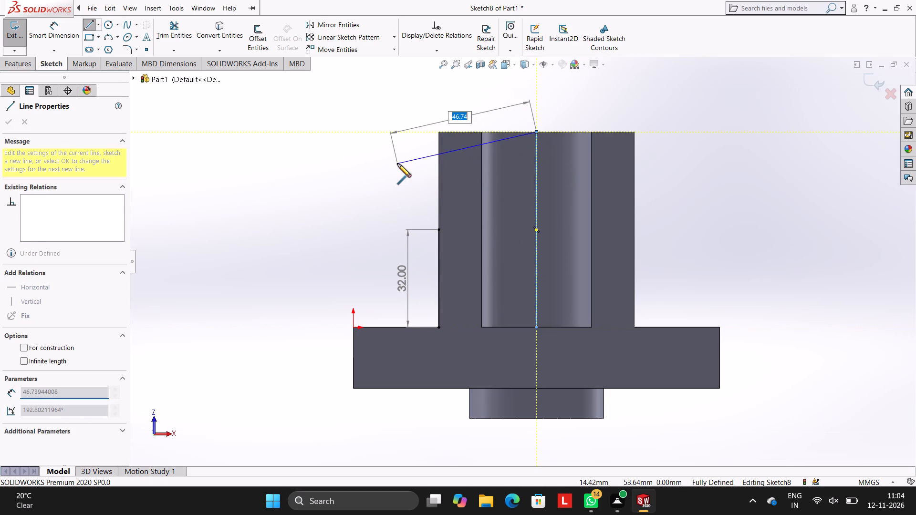
key(Escape)
Sketch a 40 mm line from the centre line's midpoint, perpendicular to it and extending past the saddle's side edge near the origin.
click(87, 23)
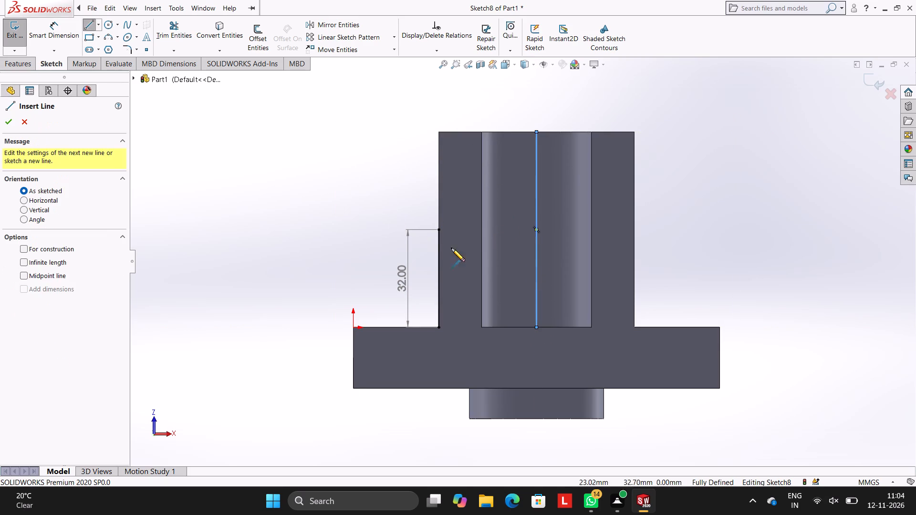
click(536, 229)
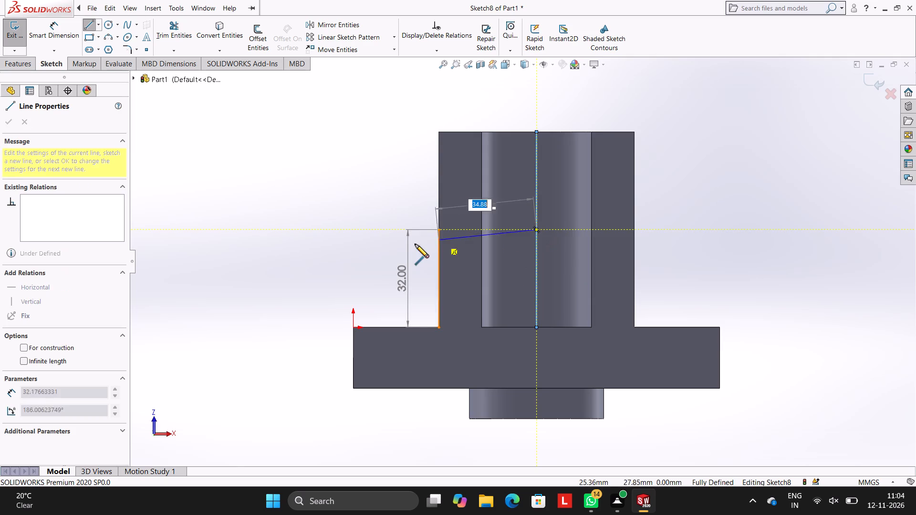
text(40)
key(Return)
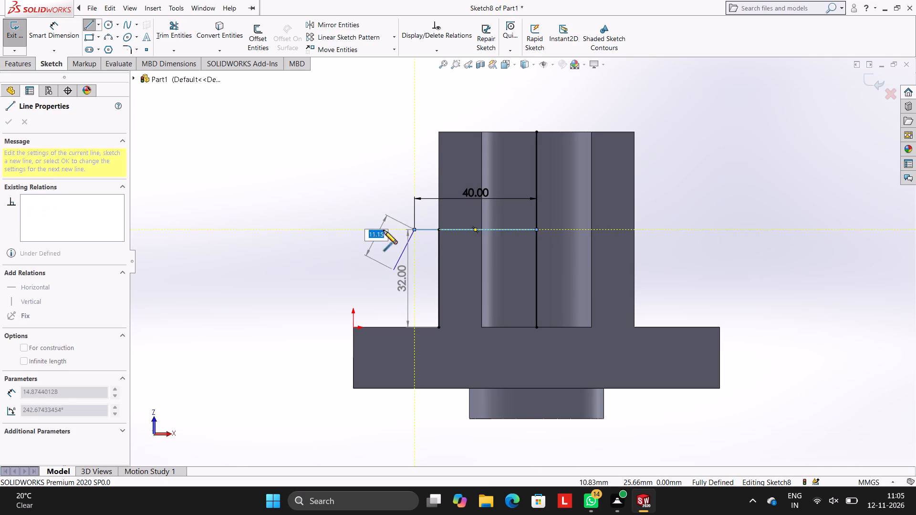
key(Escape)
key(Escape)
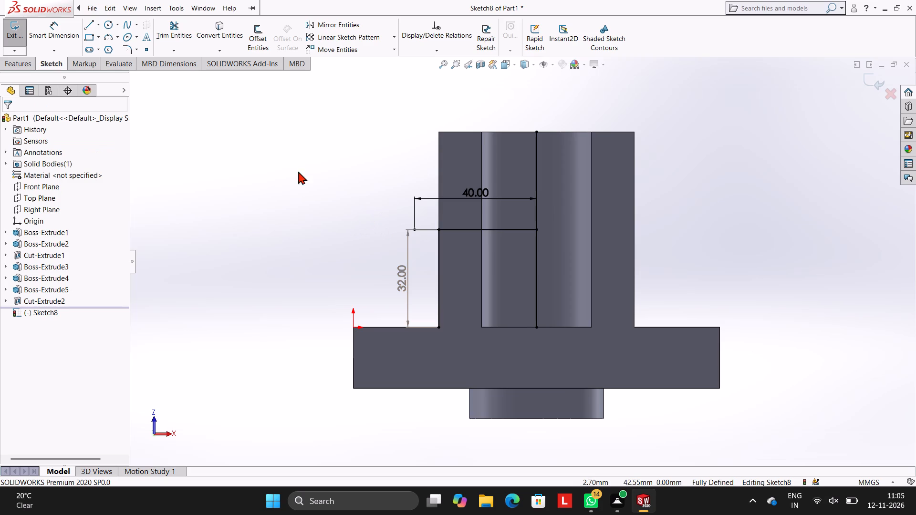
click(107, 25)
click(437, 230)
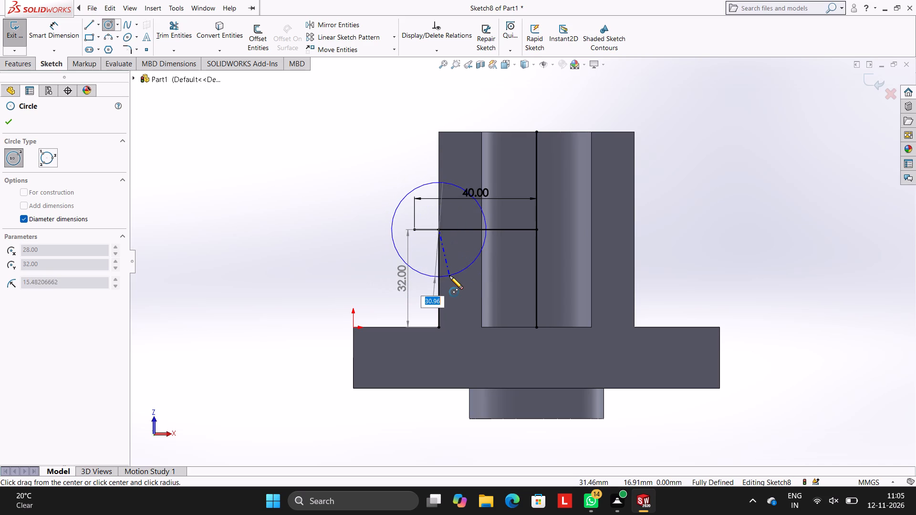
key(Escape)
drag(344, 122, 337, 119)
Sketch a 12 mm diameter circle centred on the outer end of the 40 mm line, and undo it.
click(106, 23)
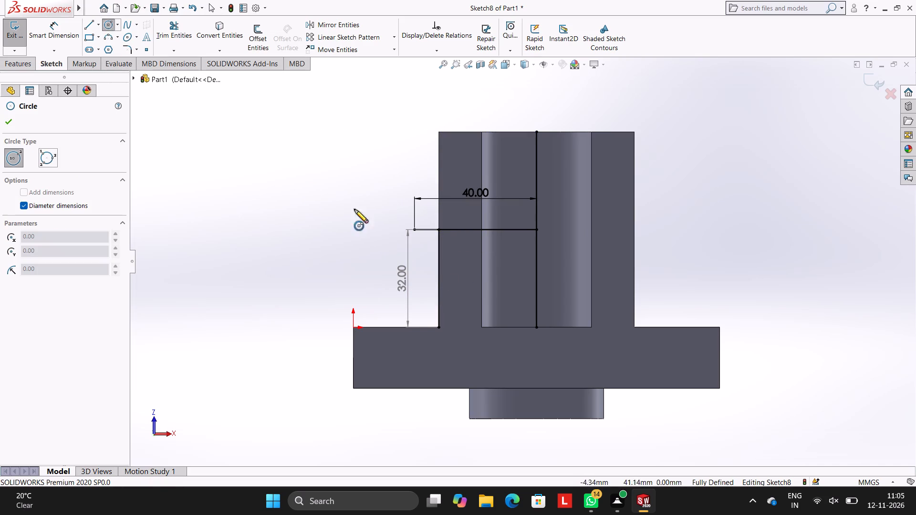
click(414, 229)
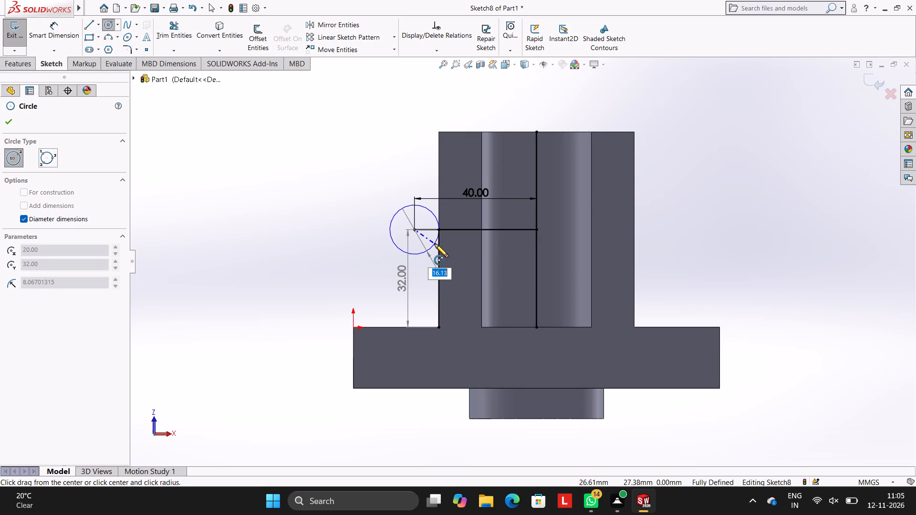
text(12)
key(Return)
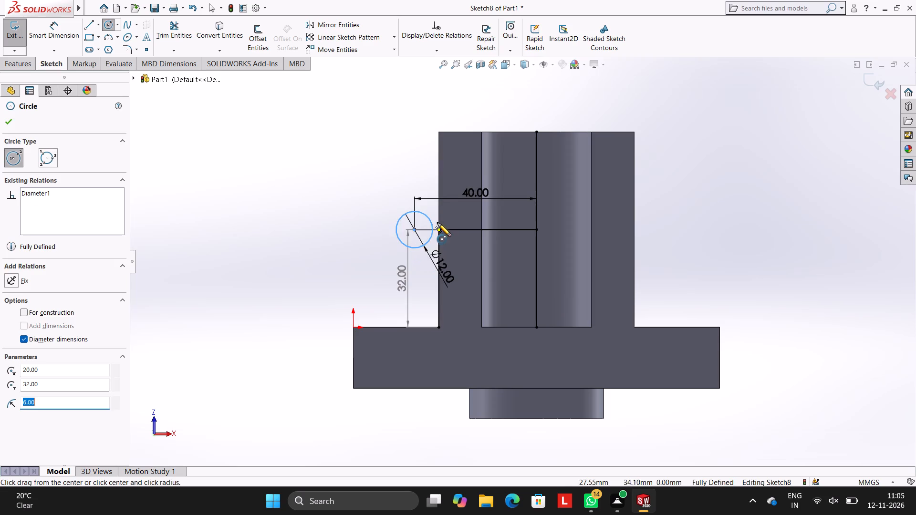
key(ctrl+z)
Sketch a 15 mm radius circle centred on the 40 mm line's outer end, with diameter dimensions turned off.
click(109, 19)
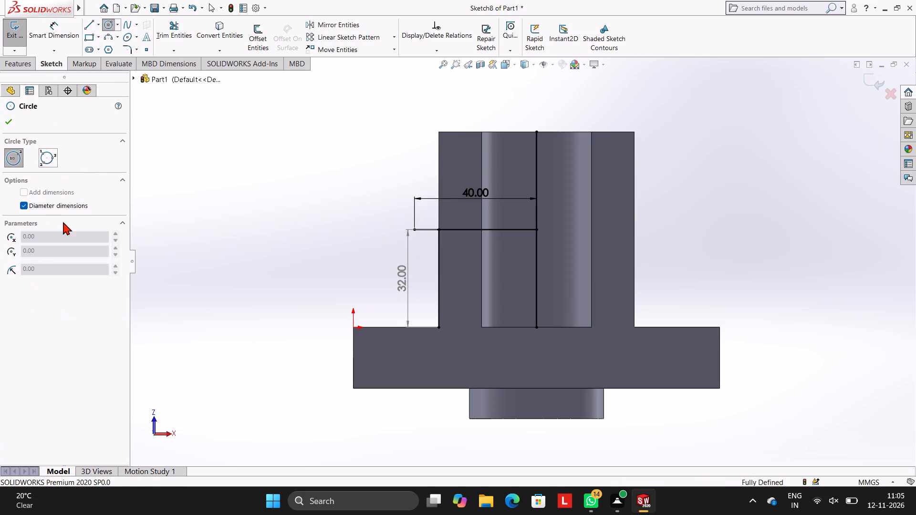
click(51, 199)
click(55, 203)
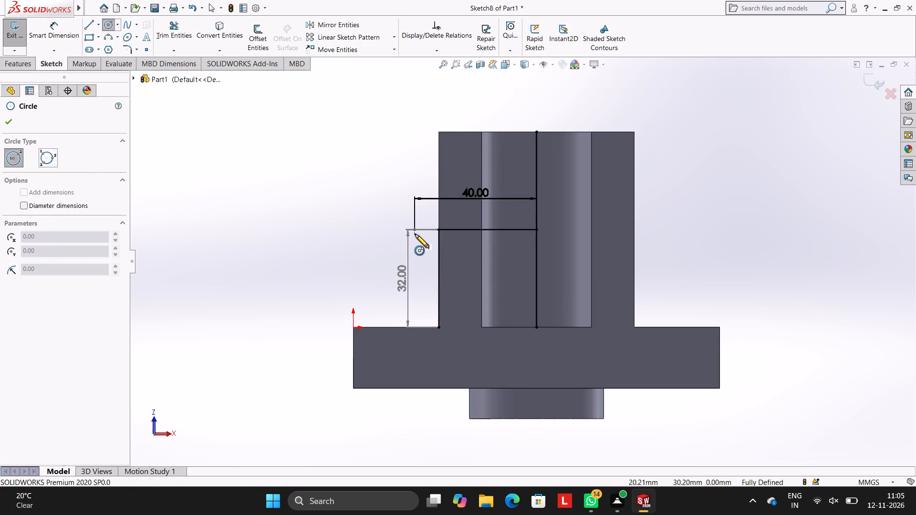
click(415, 232)
text(15)
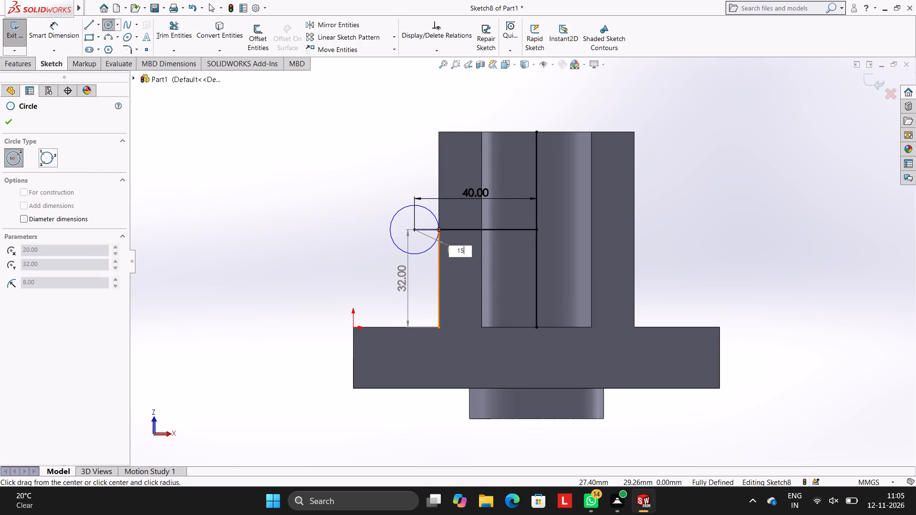
key(Return)
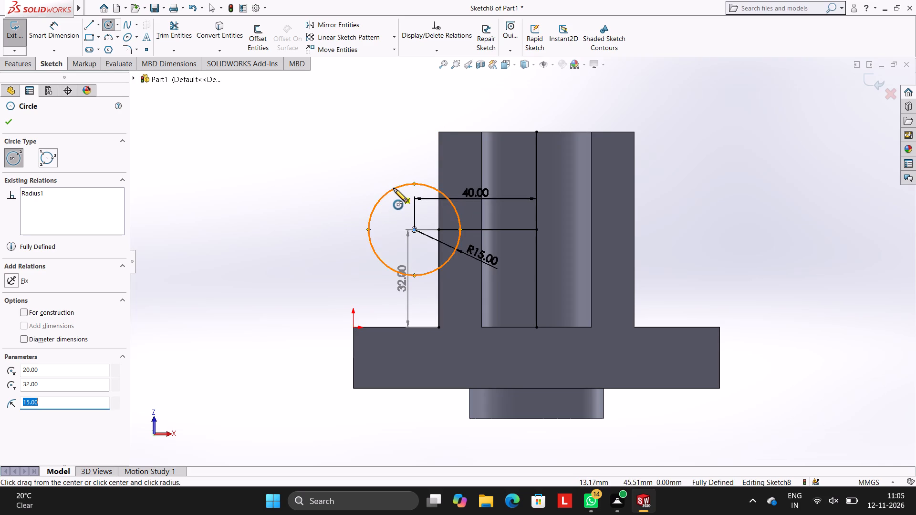
key(Escape)
key(Escape)
key(Escape)
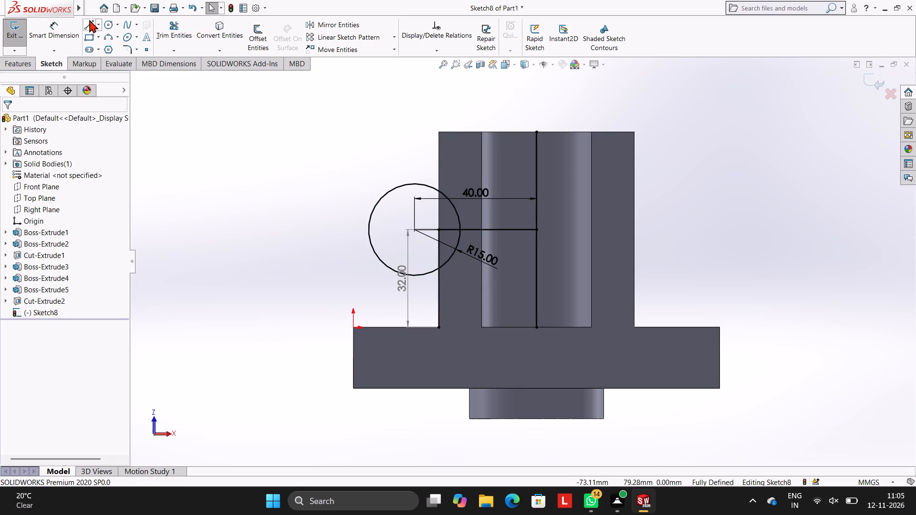
Sketch a 40 mm line from the centre line's midpoint past the saddle's opposite side edge, in line with the existing 40 mm line.
click(89, 20)
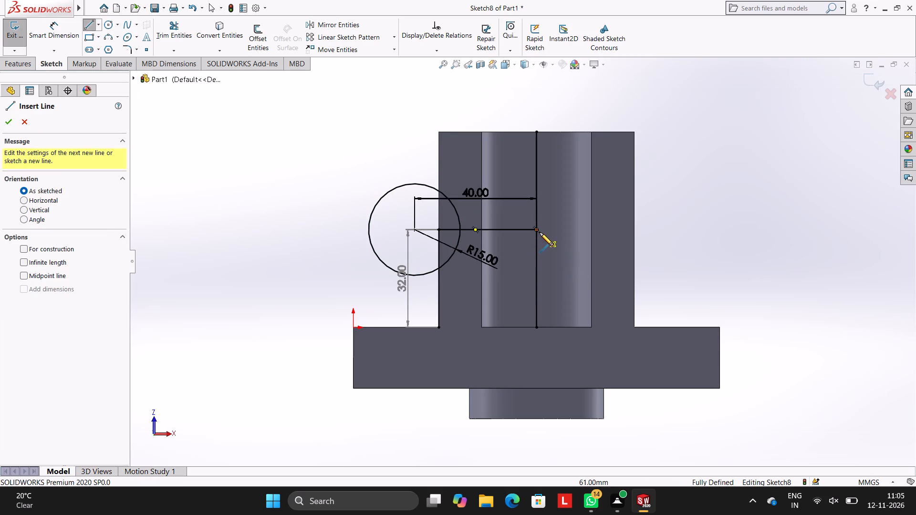
click(536, 228)
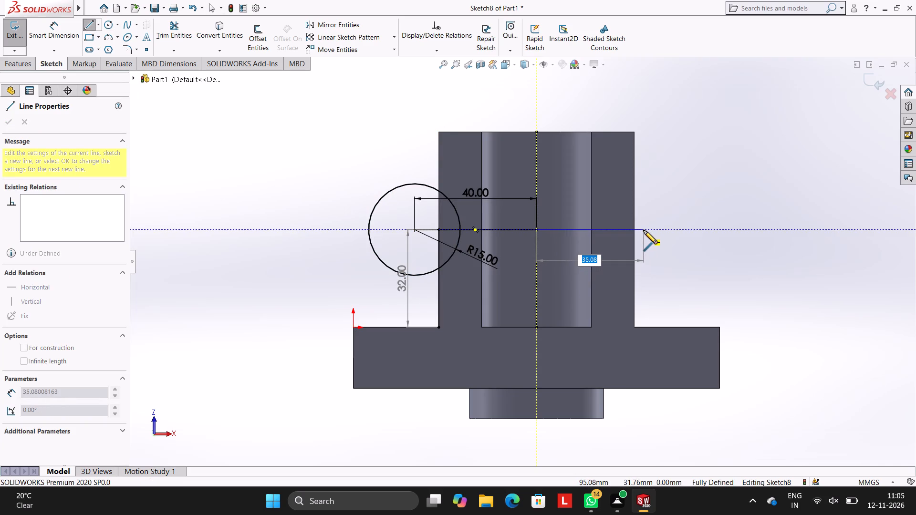
text(40)
key(Return)
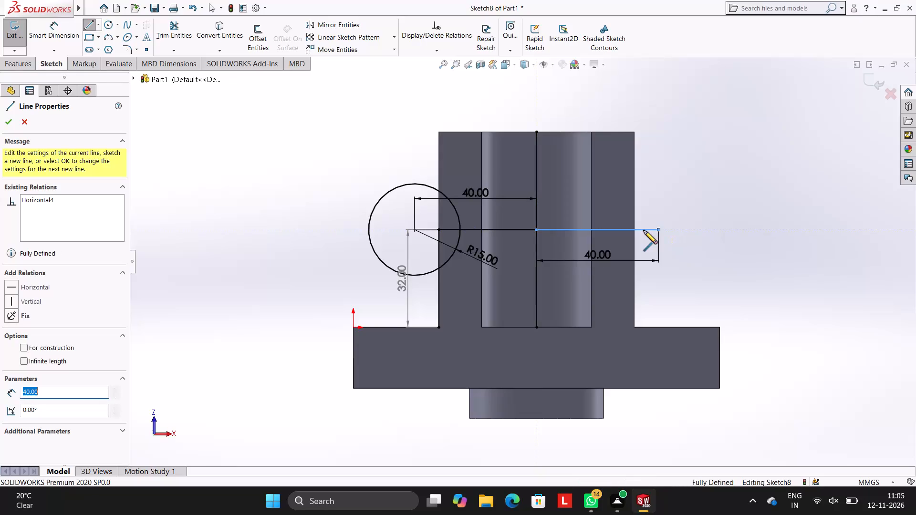
key(Escape)
key(Escape)
key(Escape)
key(Escape)
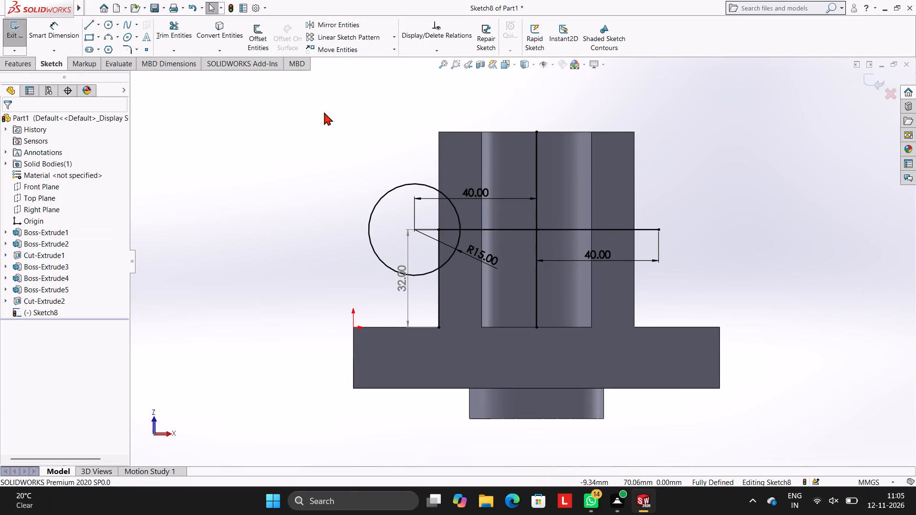
Sketch a 15 mm radius circle centred on the outer end of the new 40 mm line.
click(110, 27)
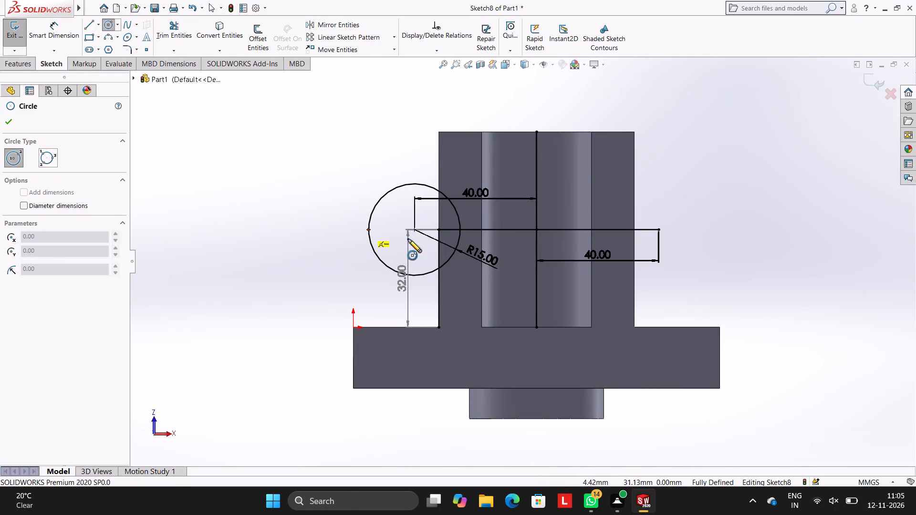
click(658, 229)
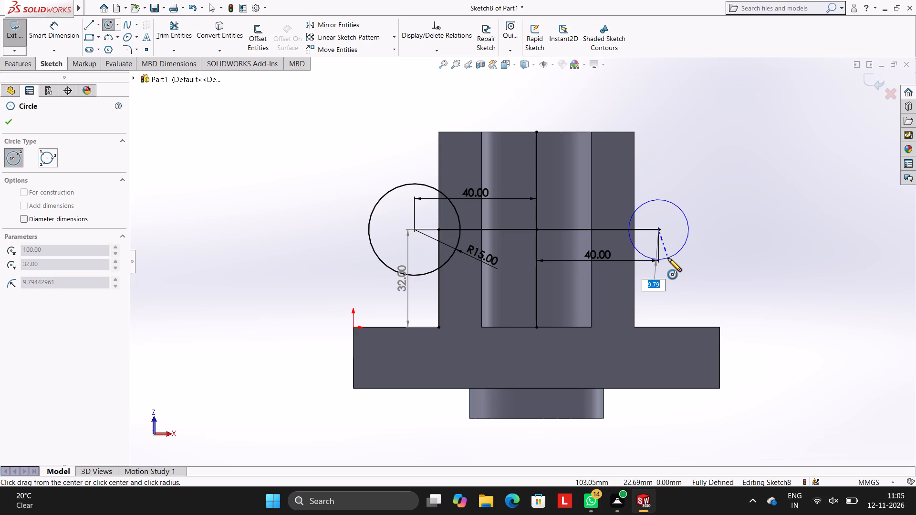
text(15)
key(Return)
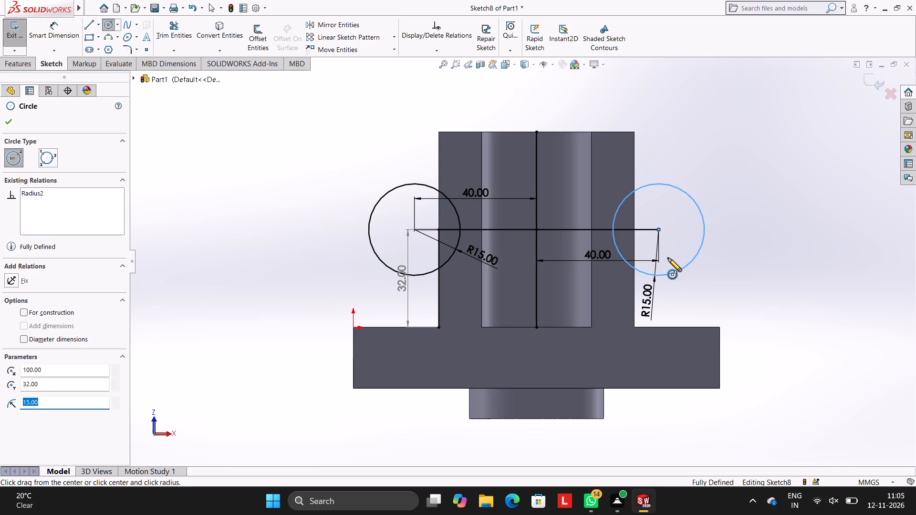
key(Escape)
key(Escape)
key(Escape)
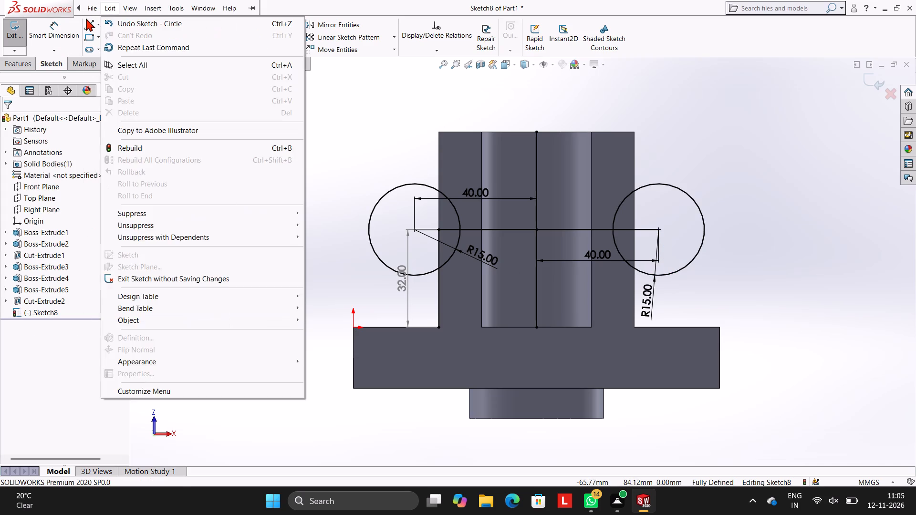
Sketch a straight line joining the two circles at their quadrant points nearest the saddle's free end.
click(86, 18)
click(86, 23)
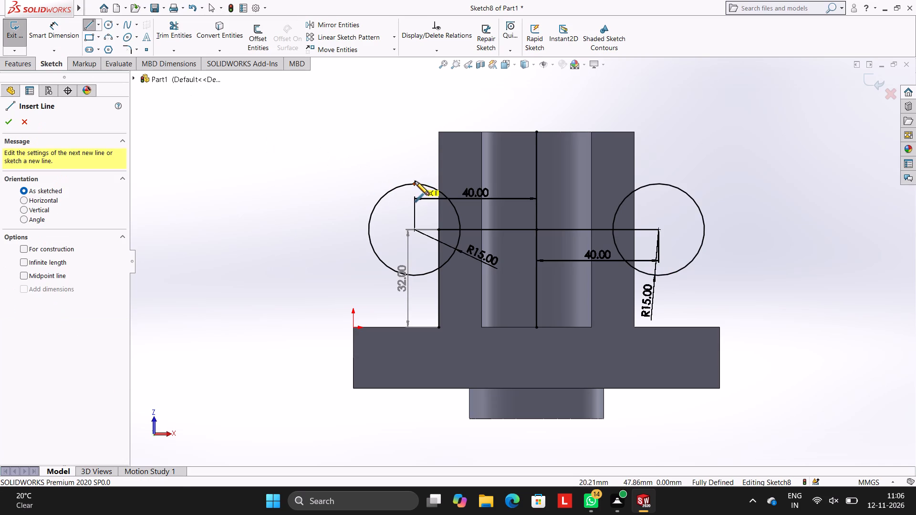
click(413, 183)
click(658, 184)
key(Escape)
key(Escape)
key(Escape)
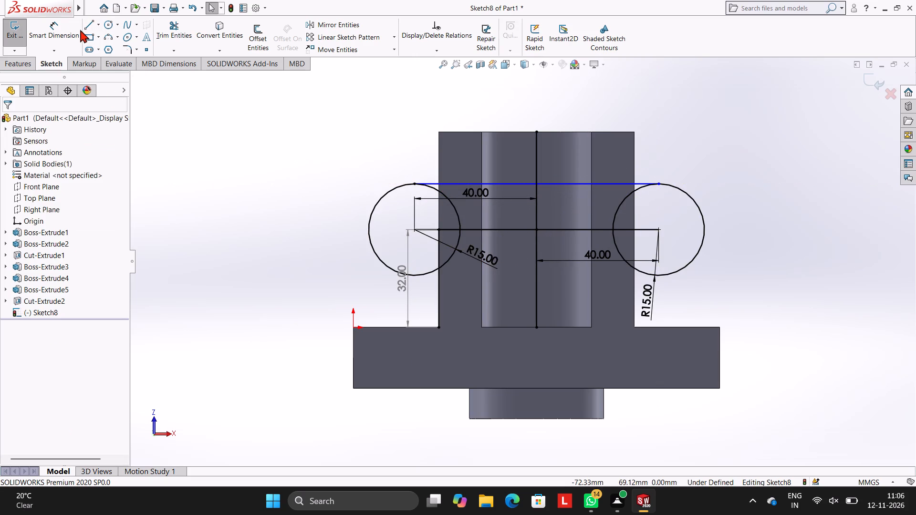
Sketch a straight line joining the two circles at their quadrant points nearest the upright.
click(85, 23)
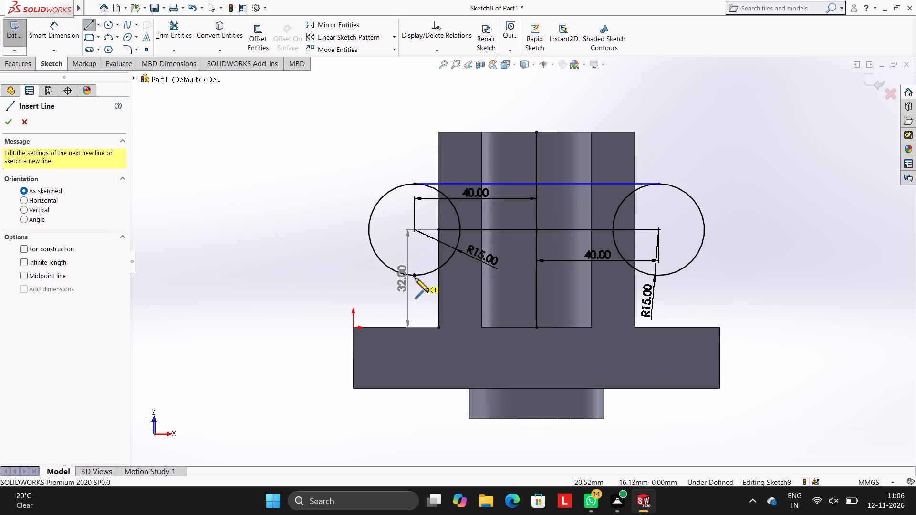
click(414, 275)
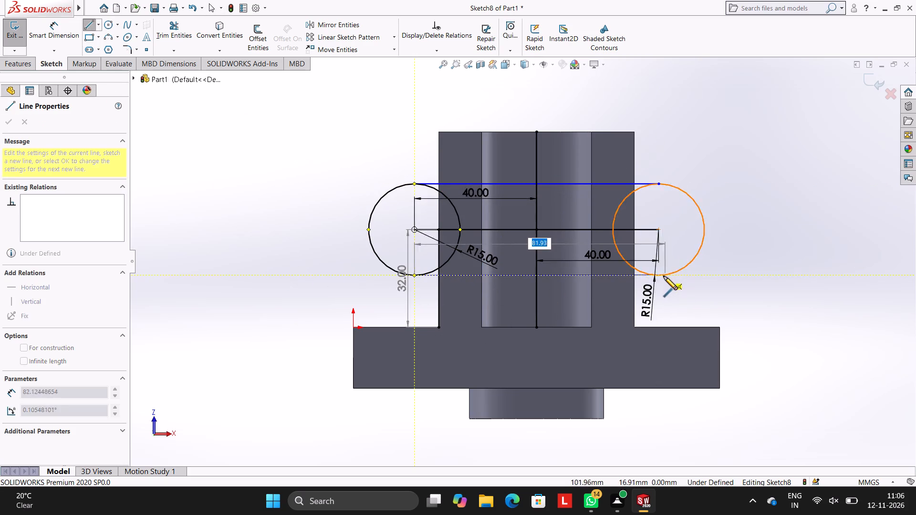
click(658, 276)
key(Escape)
key(Escape)
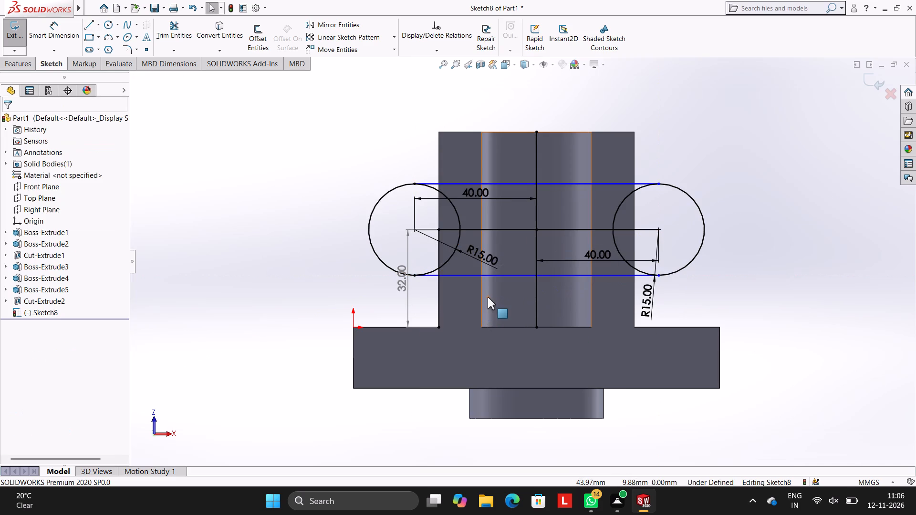
key(Escape)
key(Escape)
key(Escape)
key(Escape)
Trim the inner arcs of both circles between the two connecting lines to leave rounded outer ends.
click(170, 34)
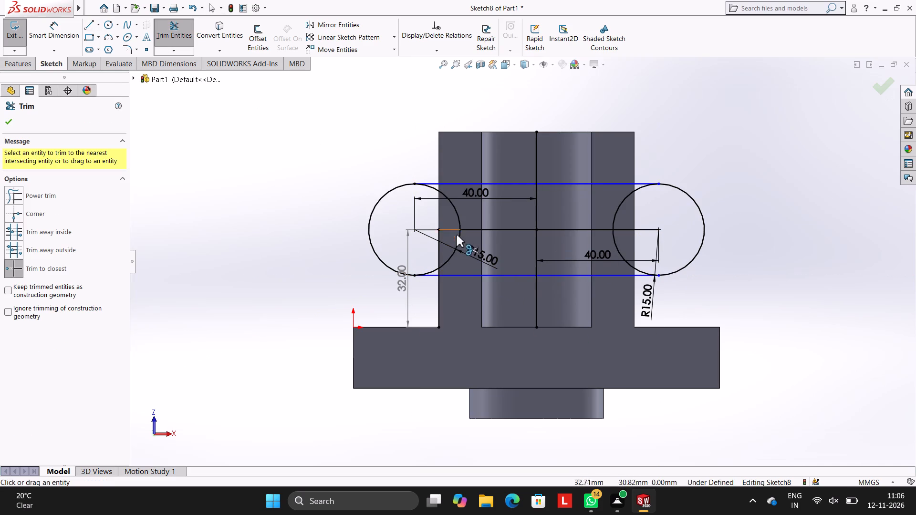
click(458, 222)
click(459, 240)
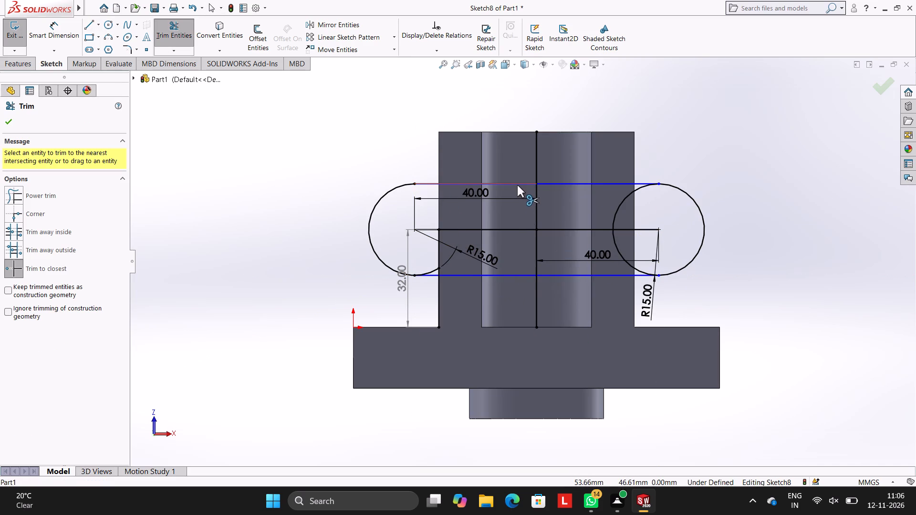
click(620, 206)
click(618, 247)
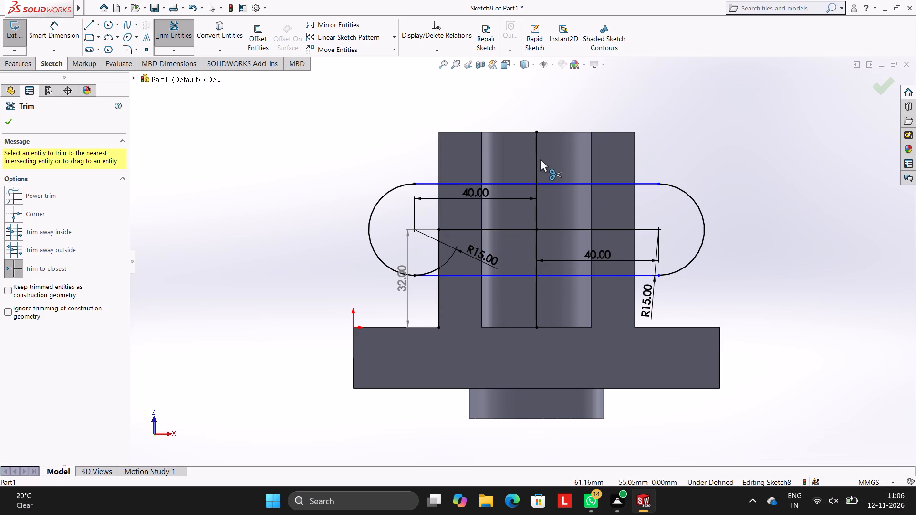
Sketch a perpendicular line between the two connecting lines, just inside the saddle's side edge near the origin.
click(90, 21)
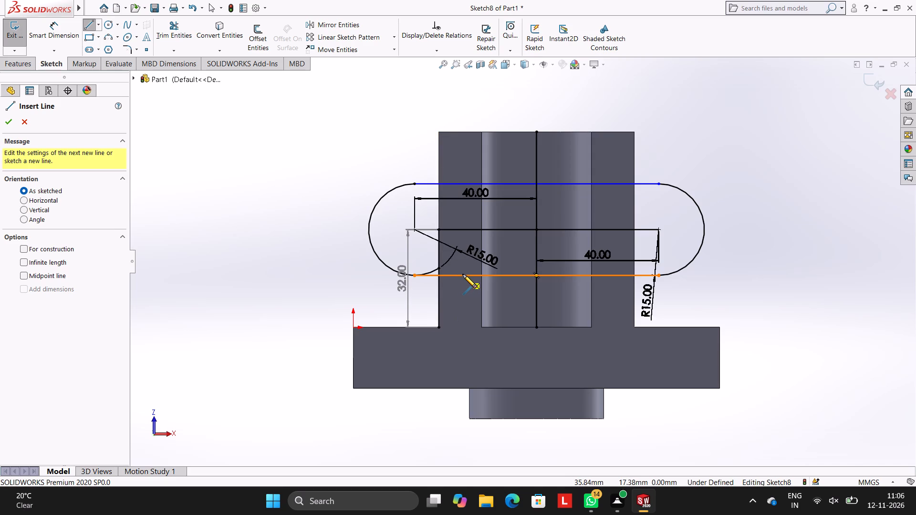
click(462, 184)
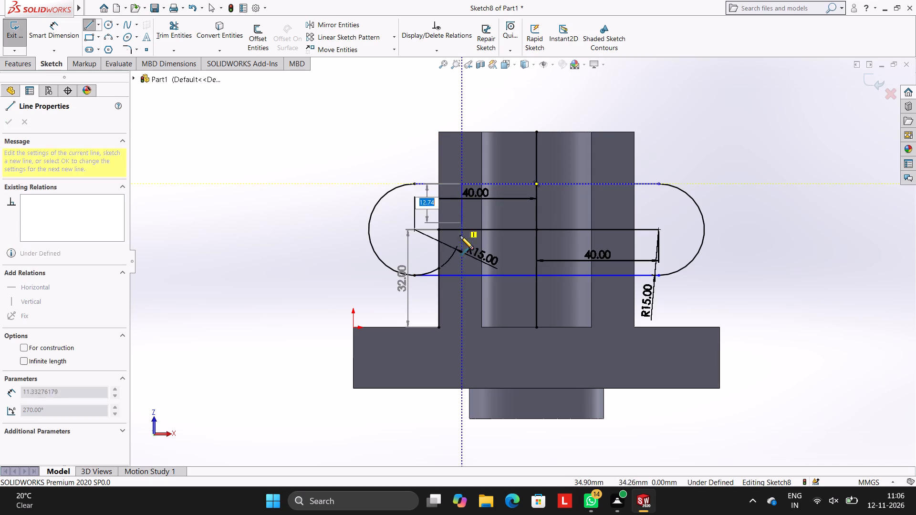
click(462, 276)
key(Escape)
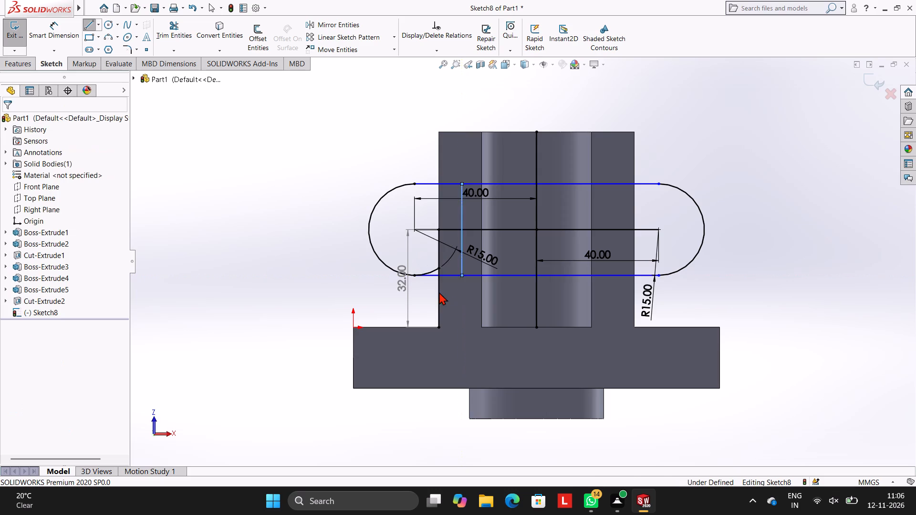
key(Escape)
key(Escape)
Trim both connecting lines between the new perpendicular line and the saddle's centre line.
click(191, 34)
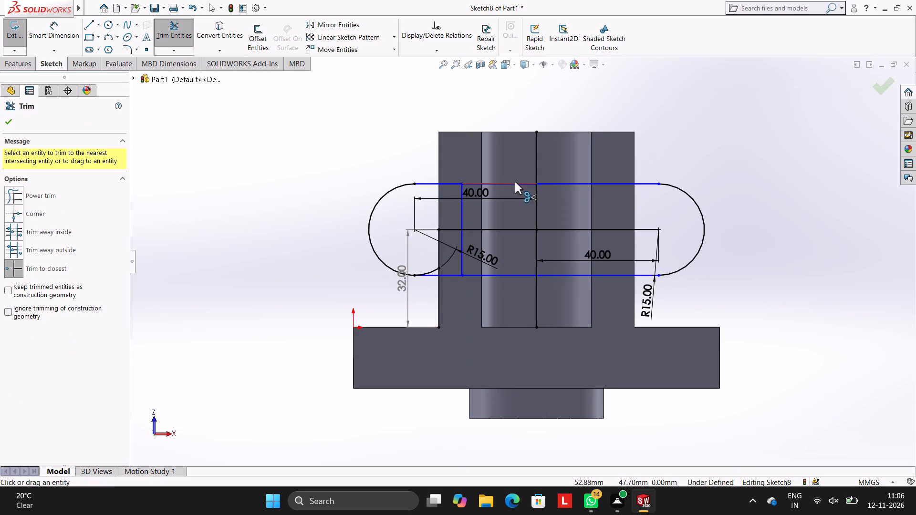
click(515, 182)
click(513, 278)
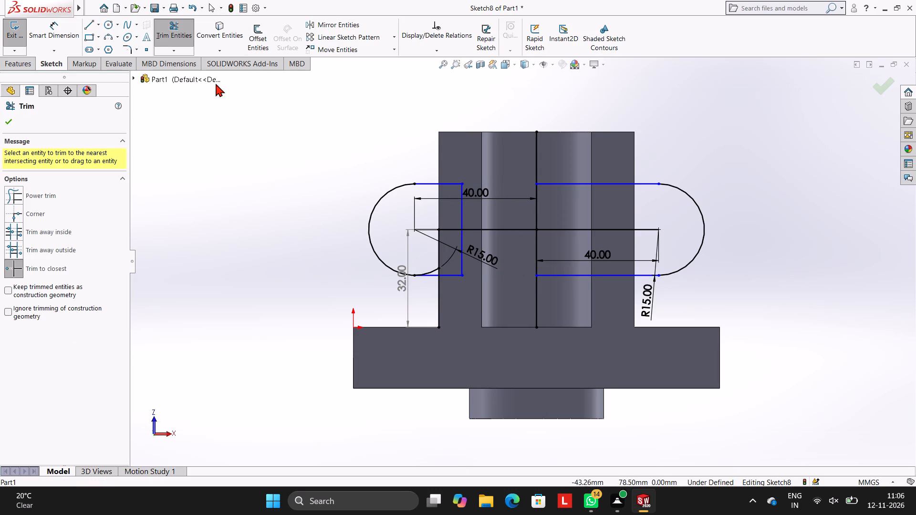
Sketch a vertical line about 30 mm long between the two connecting lines, just inside the saddle's side edge farther from the origin.
click(92, 20)
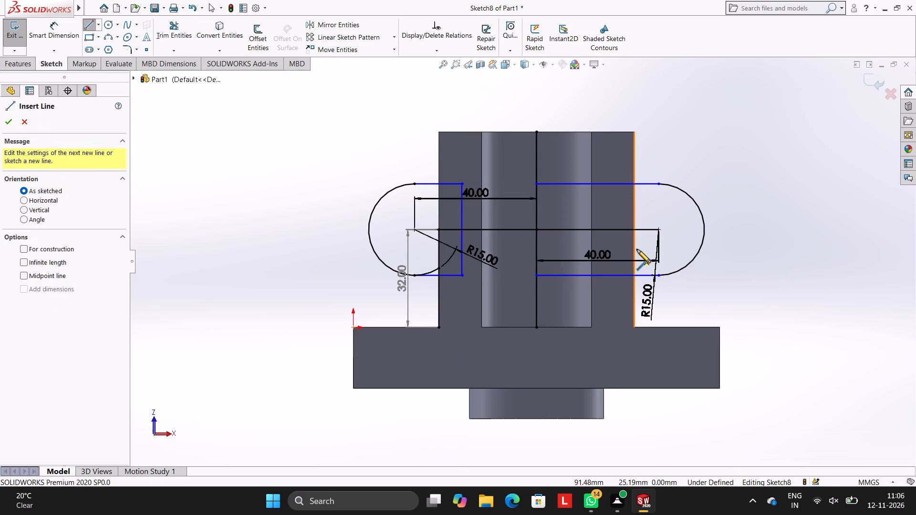
click(613, 185)
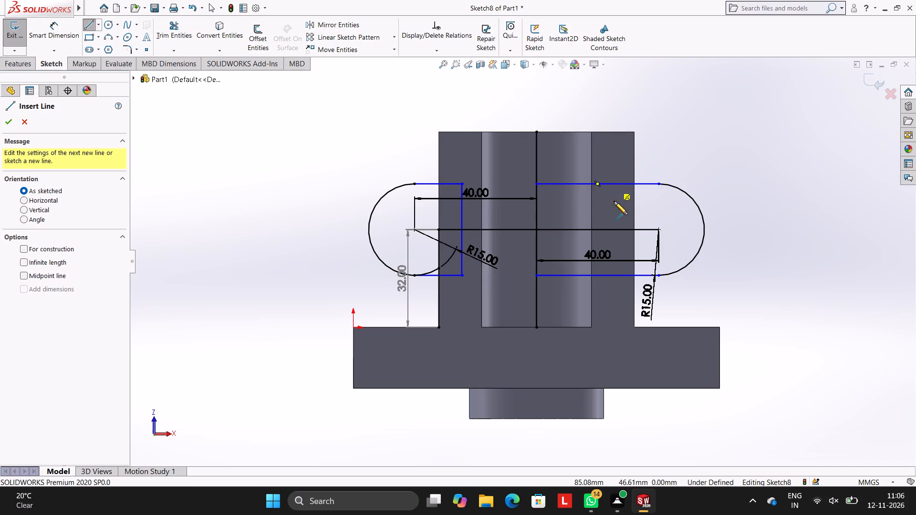
click(614, 276)
key(Escape)
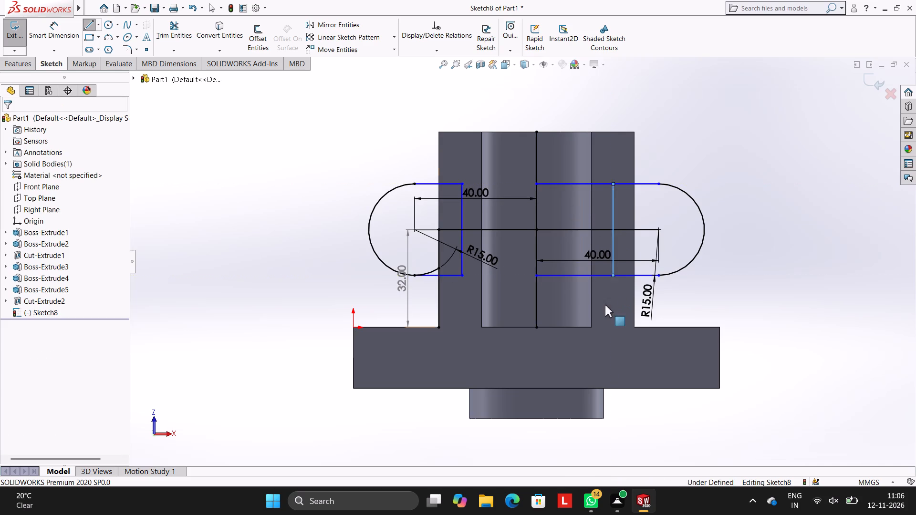
key(Escape)
key(Escape)
Trim both connecting lines between the saddle's centre line and the new vertical line.
click(171, 37)
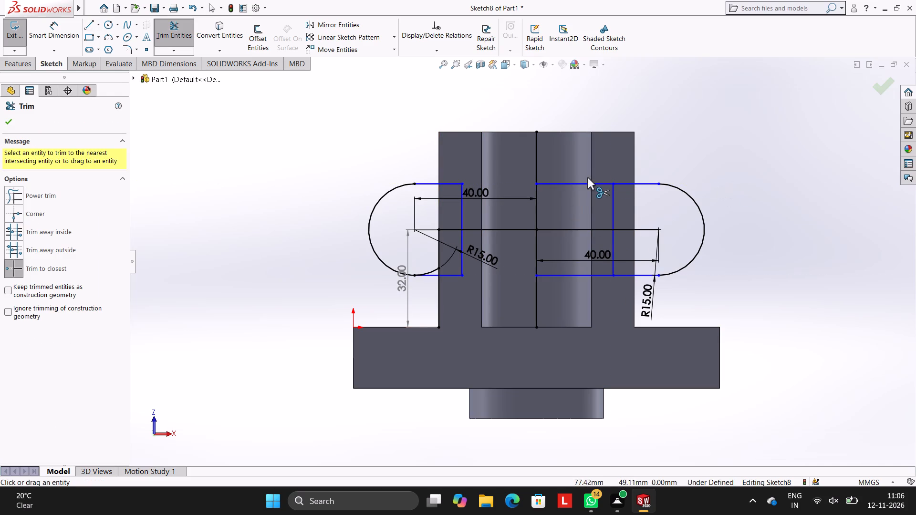
click(582, 180)
click(582, 185)
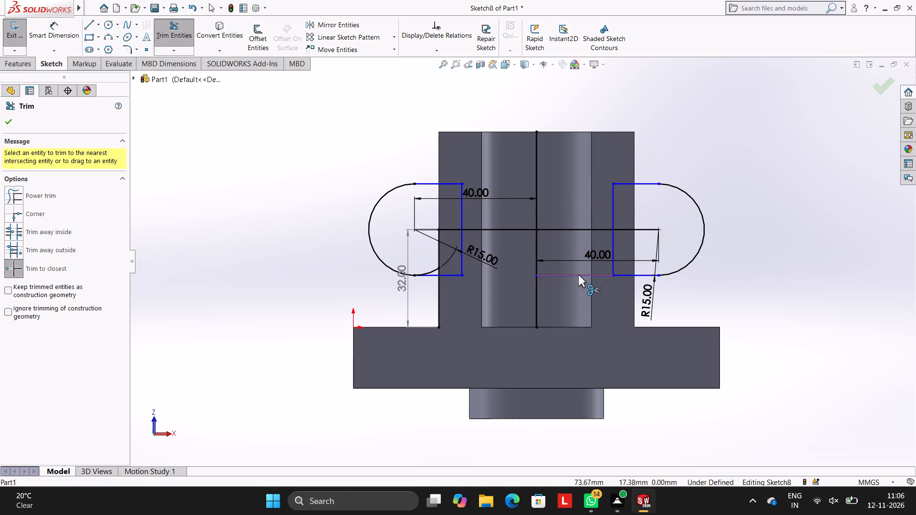
click(578, 275)
Dimension the distance from the arc centre to the inner vertical line of the lug profile nearer the origin.
click(17, 60)
click(57, 66)
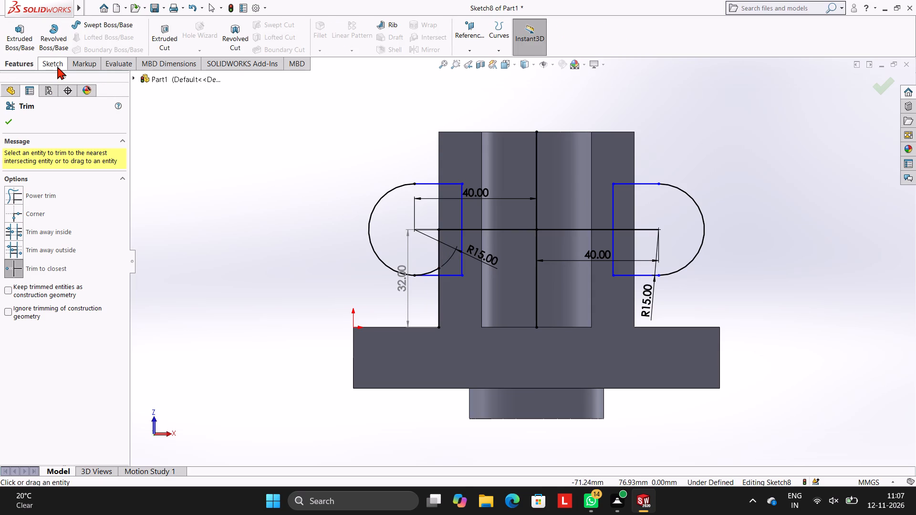
click(66, 29)
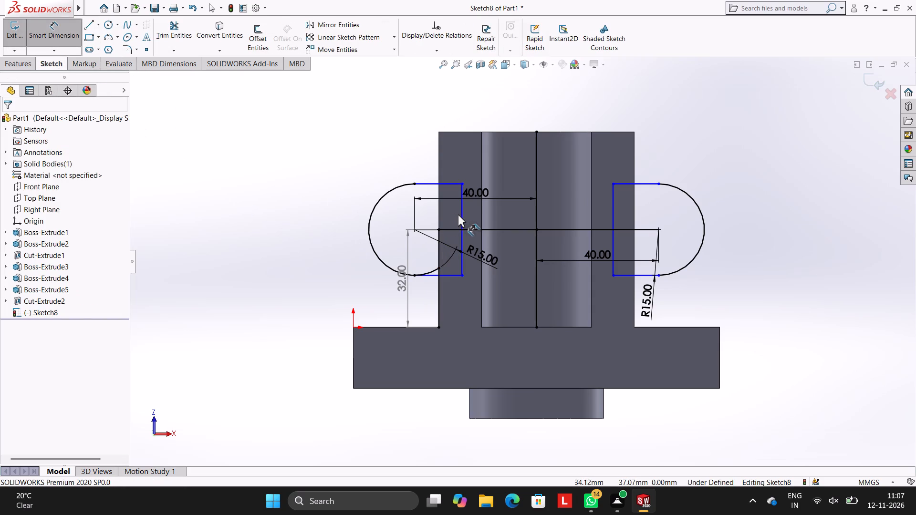
click(462, 214)
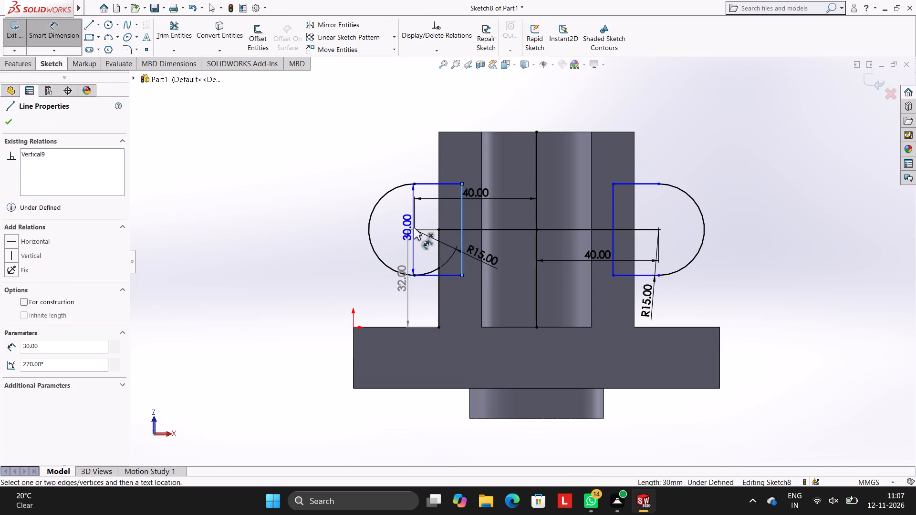
click(414, 228)
click(424, 151)
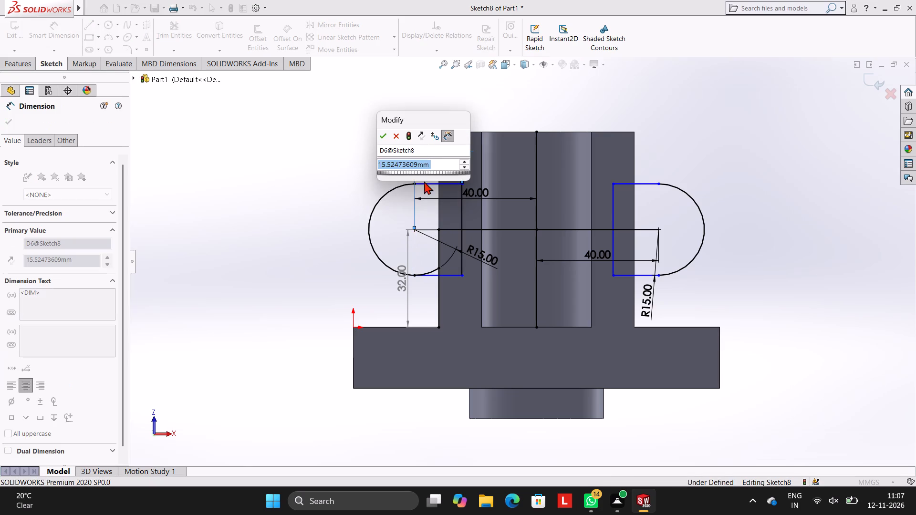
click(383, 134)
click(350, 131)
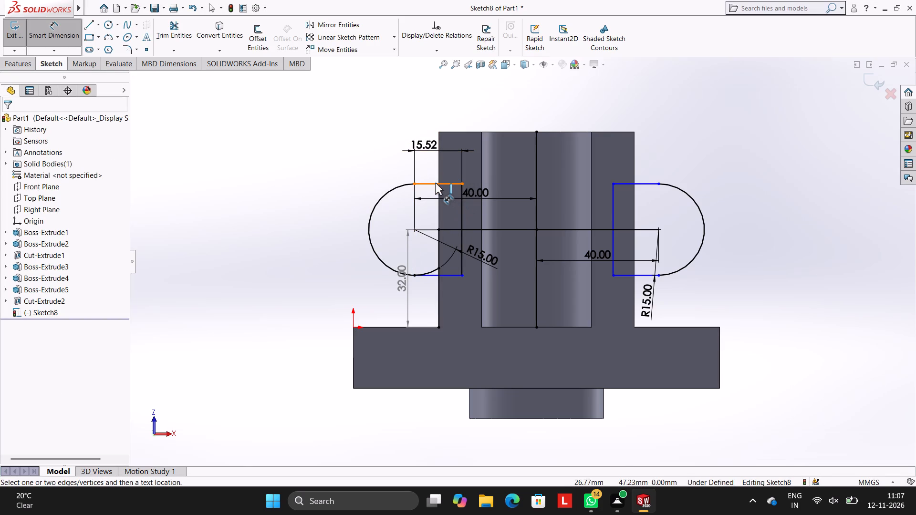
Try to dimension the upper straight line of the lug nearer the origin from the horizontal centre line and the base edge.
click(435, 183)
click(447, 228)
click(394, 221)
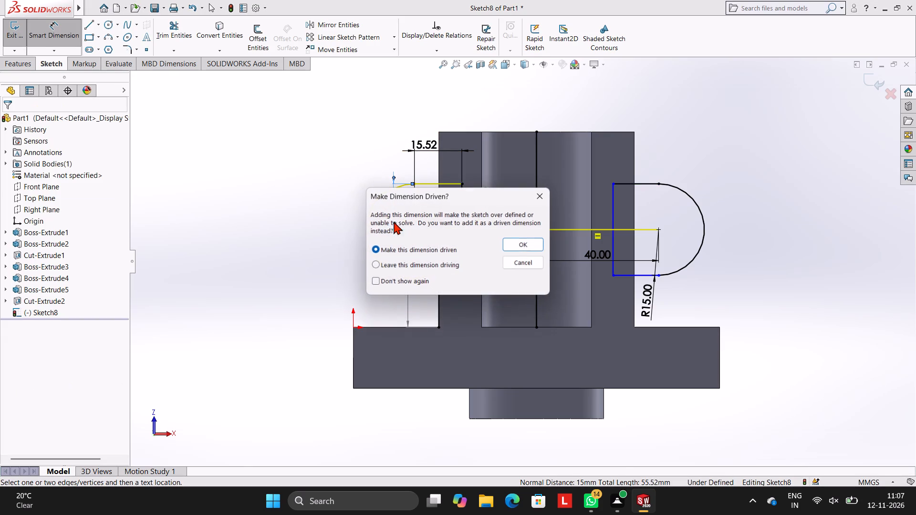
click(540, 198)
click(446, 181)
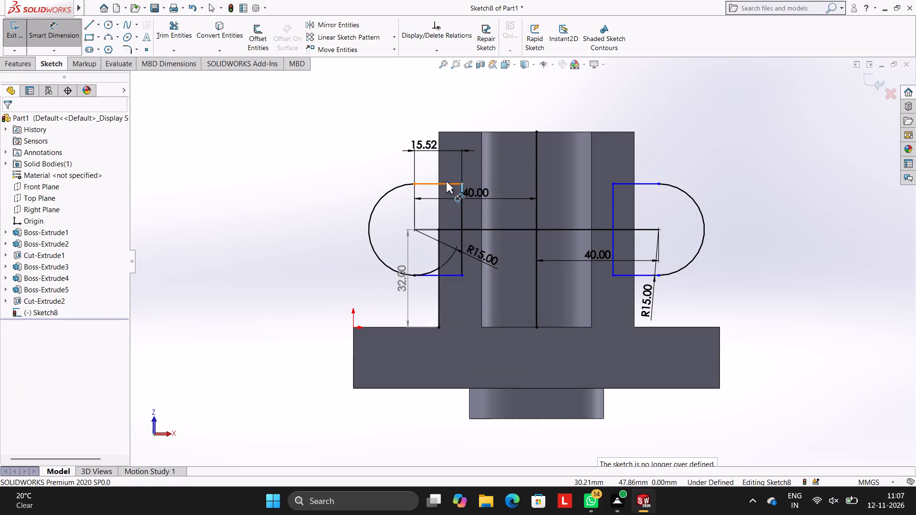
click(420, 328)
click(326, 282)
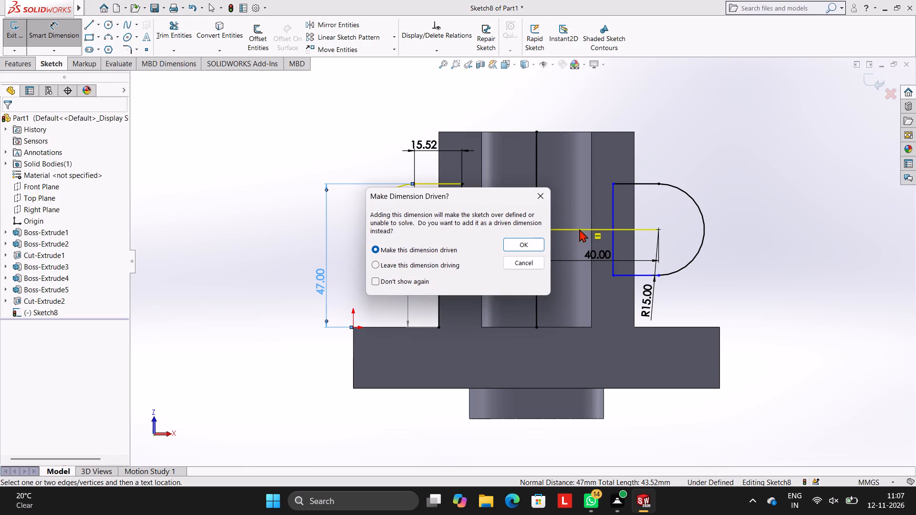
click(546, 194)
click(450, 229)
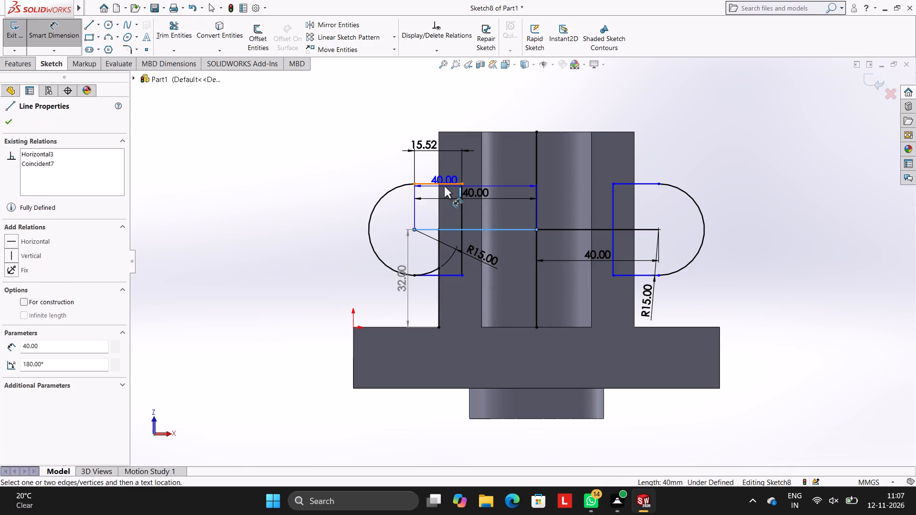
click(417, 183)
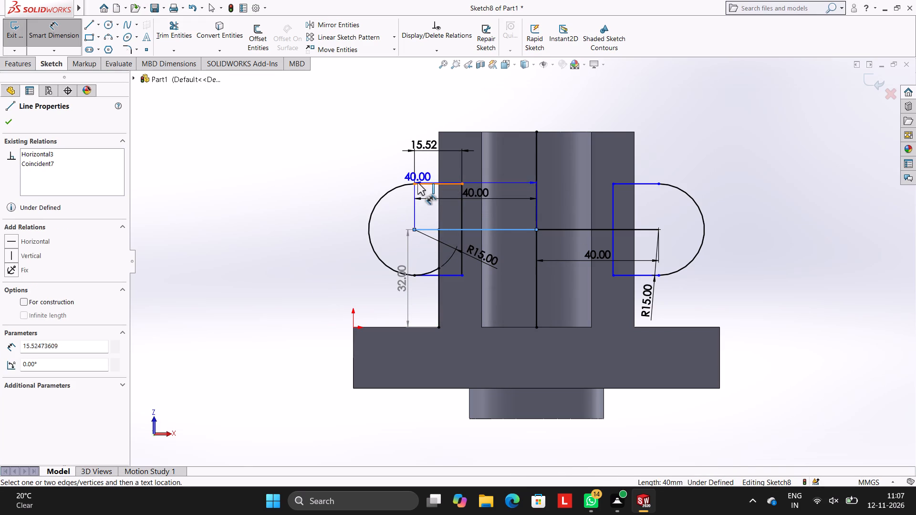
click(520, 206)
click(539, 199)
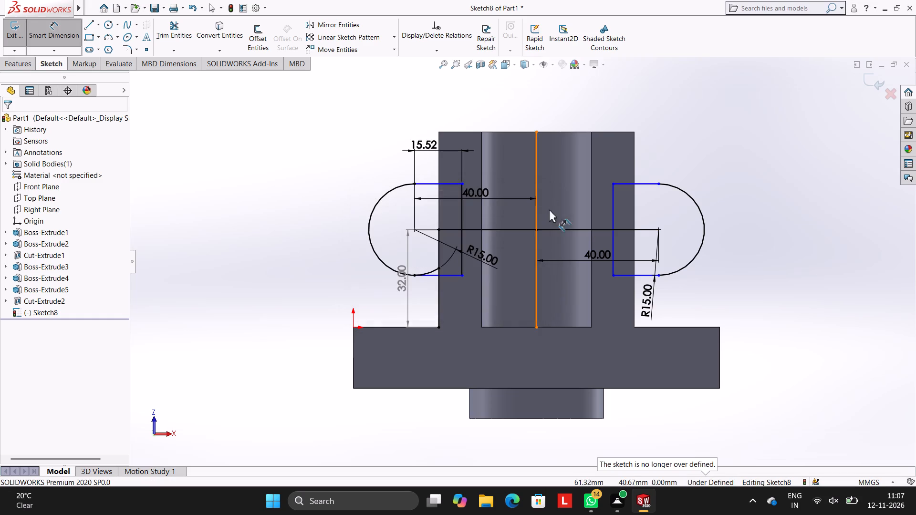
Dimension the distance from the arc centre to the inner vertical line of the lug profile farther from the origin.
click(611, 207)
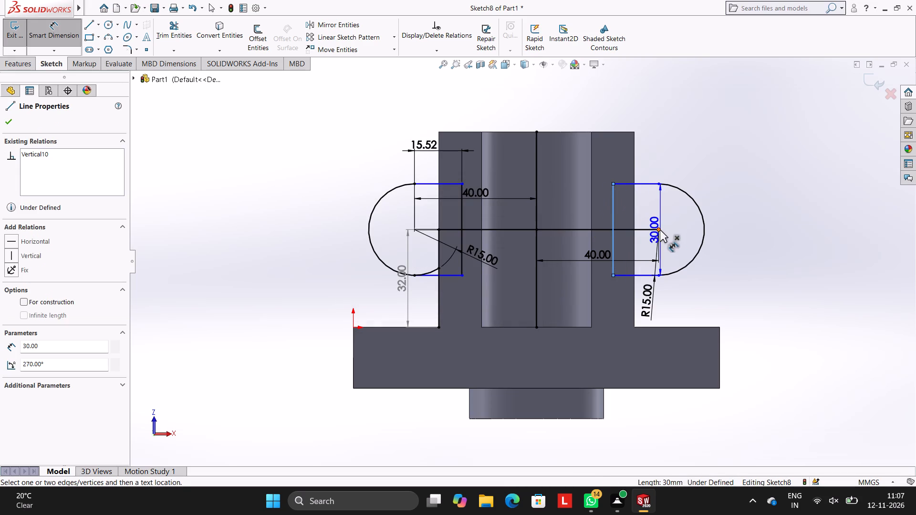
click(659, 229)
click(650, 160)
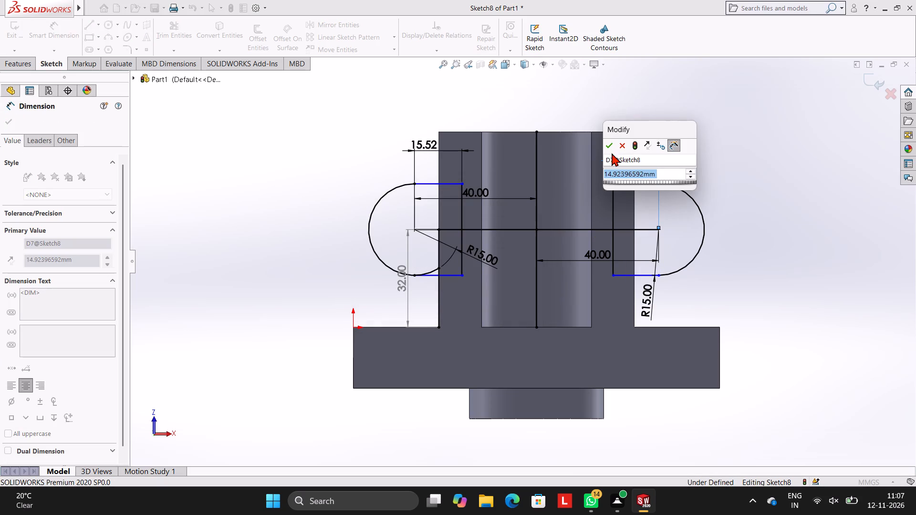
click(608, 148)
click(623, 106)
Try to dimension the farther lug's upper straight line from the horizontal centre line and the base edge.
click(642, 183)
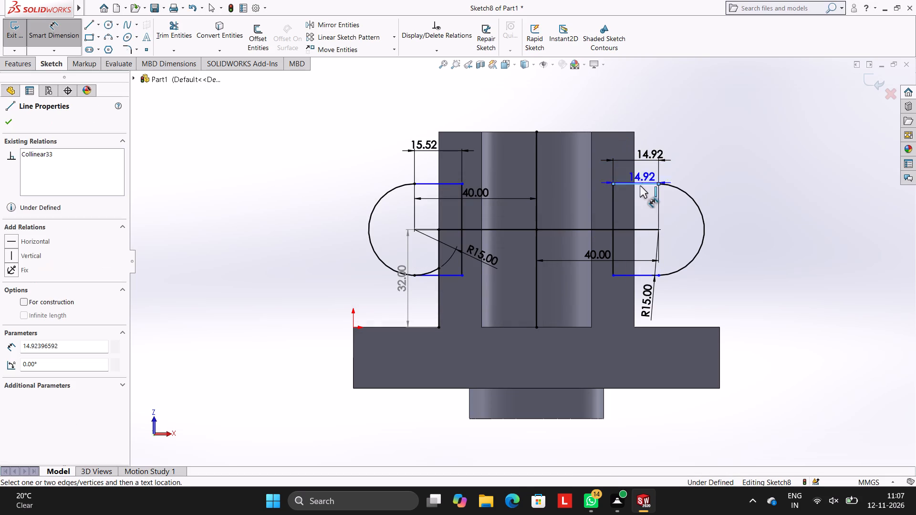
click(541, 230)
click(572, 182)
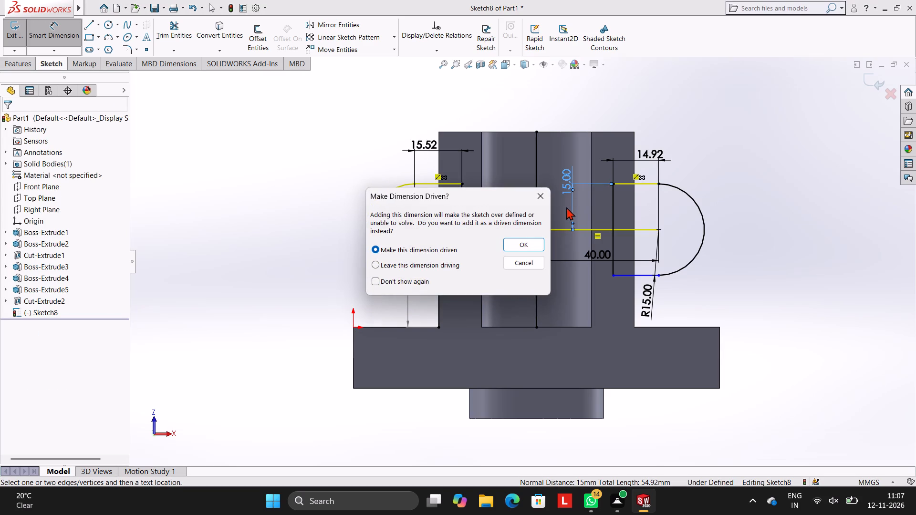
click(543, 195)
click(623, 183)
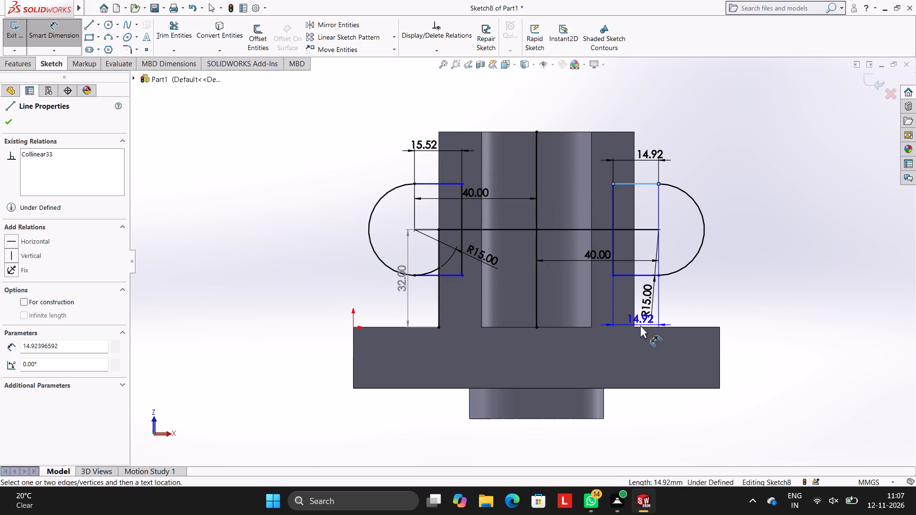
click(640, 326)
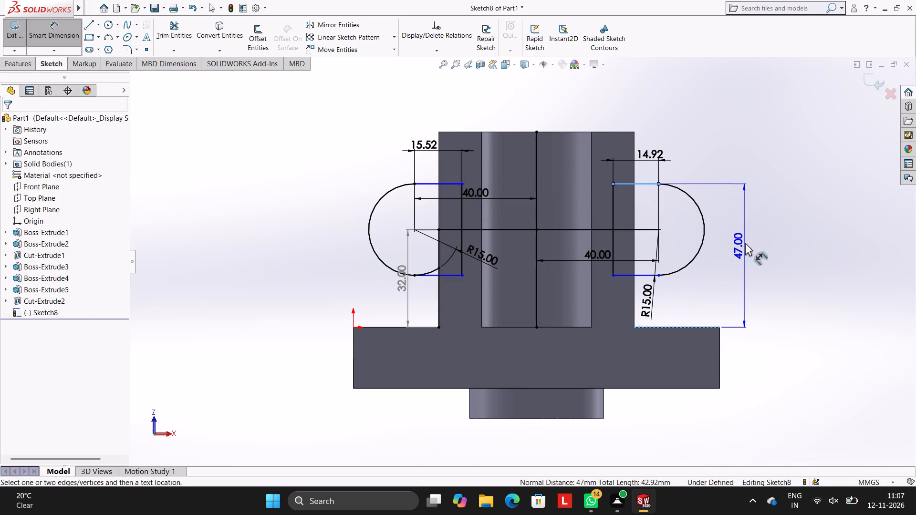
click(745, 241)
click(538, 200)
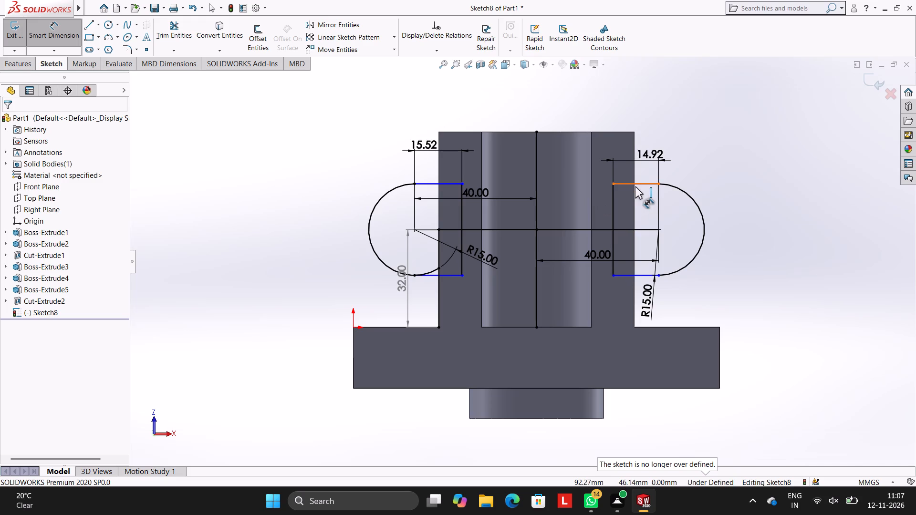
Dimension the lengths of the upper and lower straight lines of the lug profile farther from the origin.
click(628, 183)
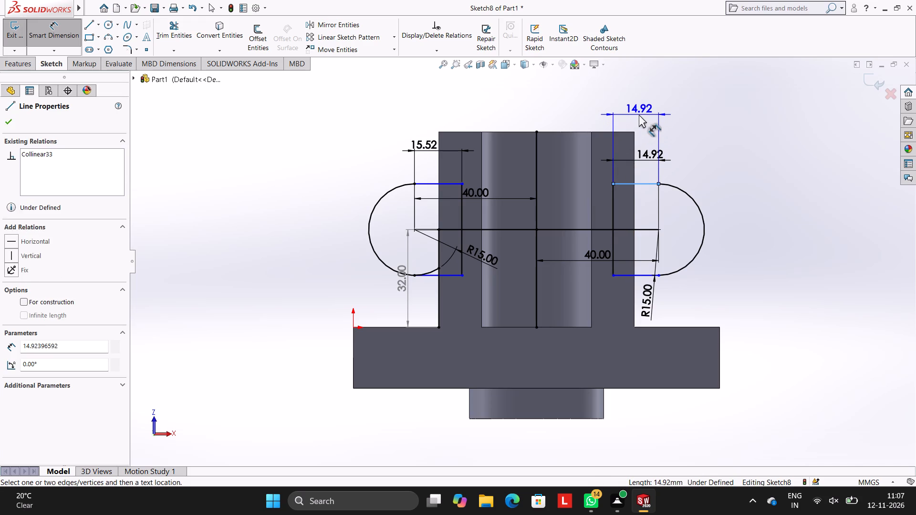
click(639, 115)
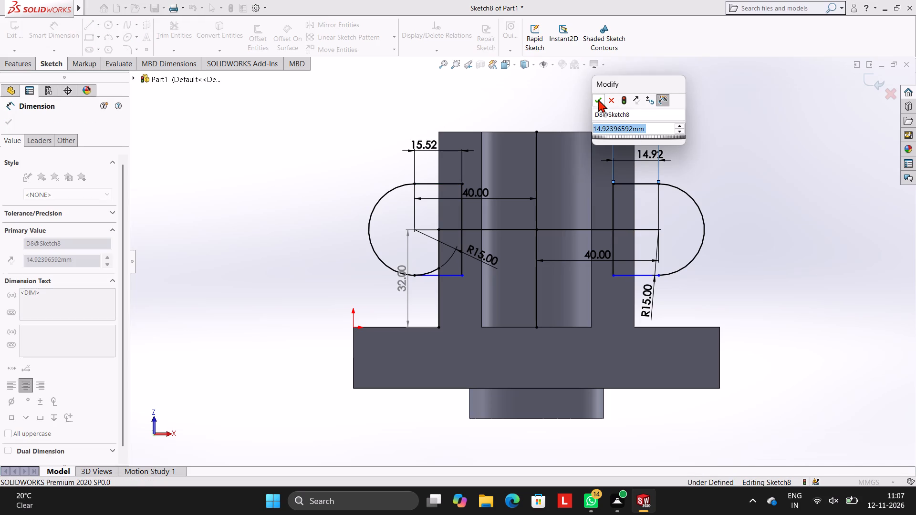
click(598, 99)
click(559, 95)
click(625, 275)
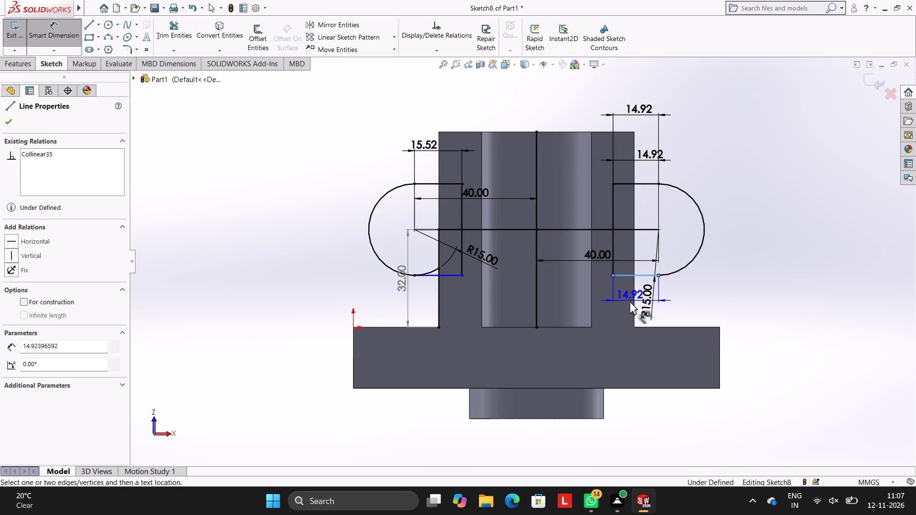
click(630, 301)
click(590, 285)
click(550, 278)
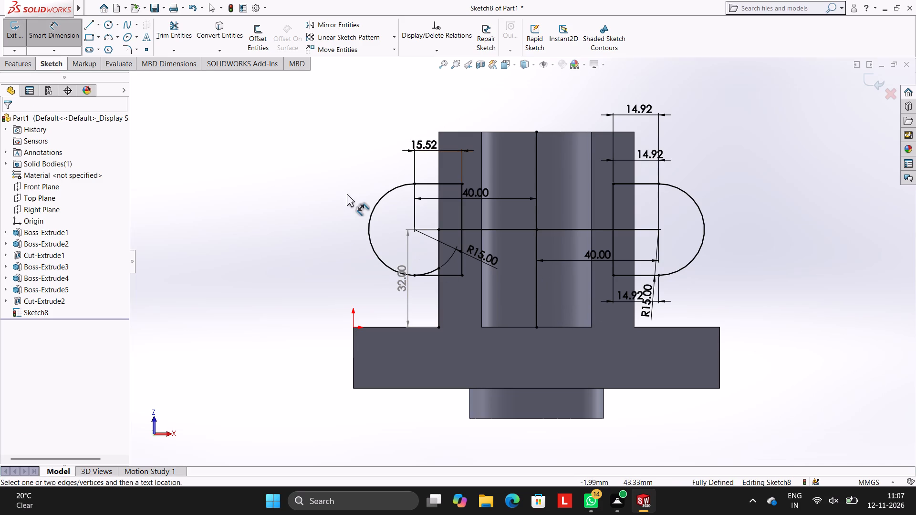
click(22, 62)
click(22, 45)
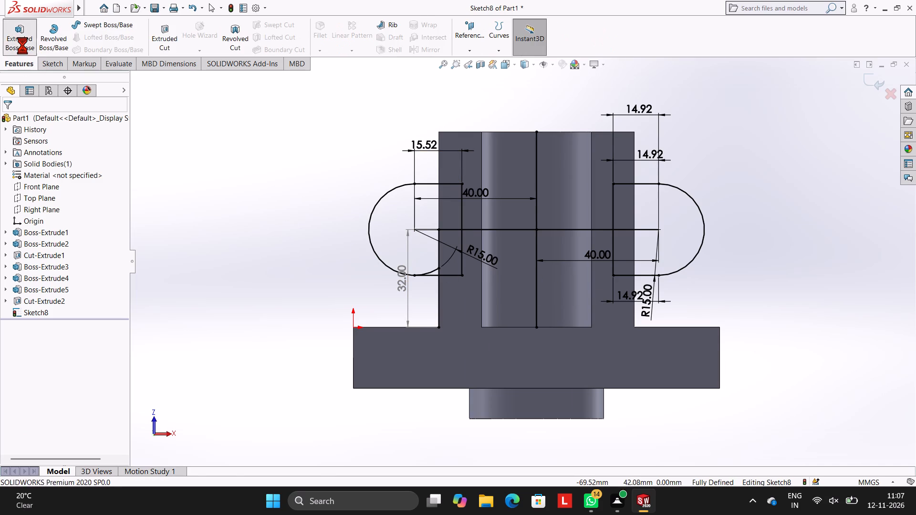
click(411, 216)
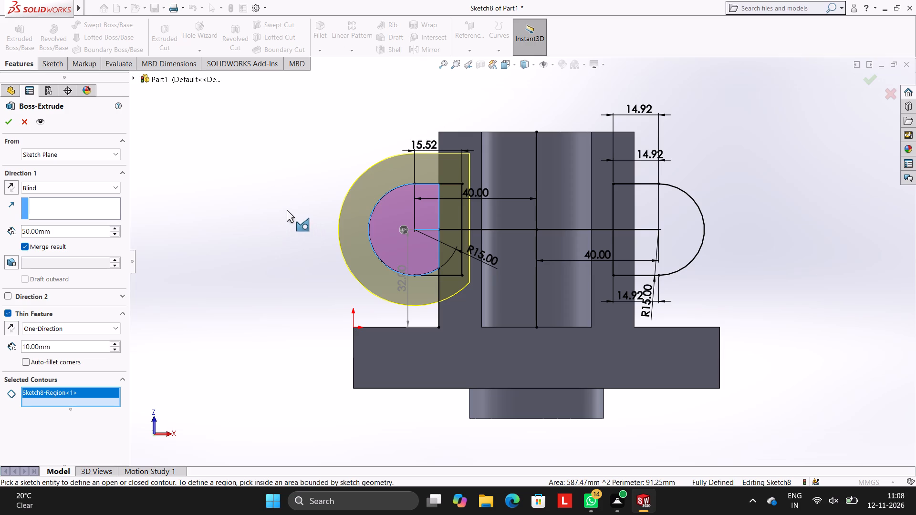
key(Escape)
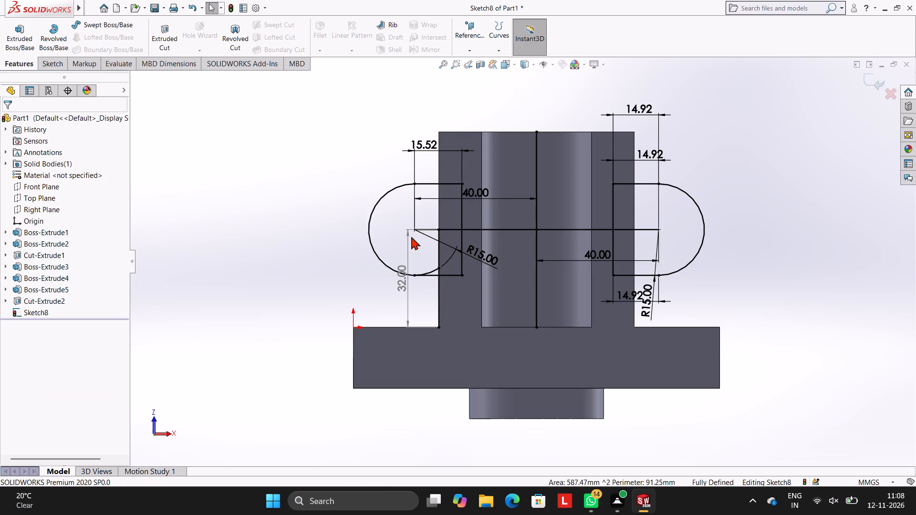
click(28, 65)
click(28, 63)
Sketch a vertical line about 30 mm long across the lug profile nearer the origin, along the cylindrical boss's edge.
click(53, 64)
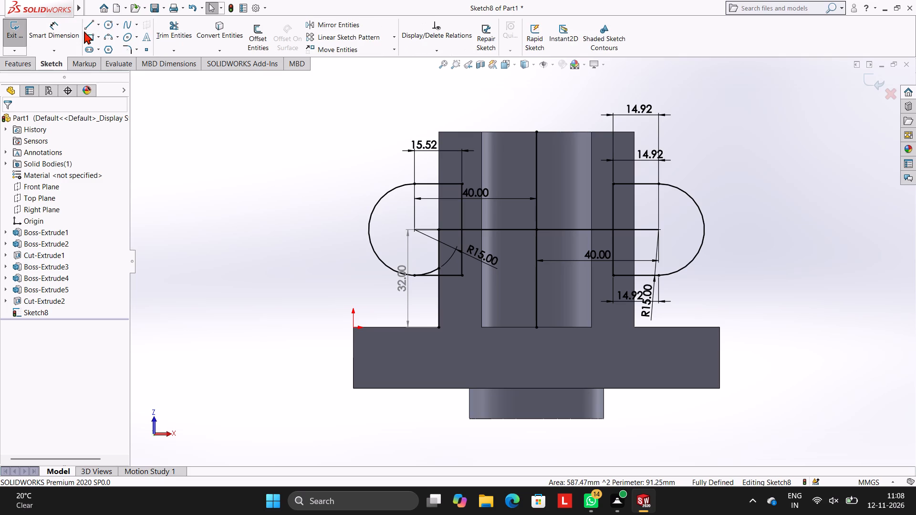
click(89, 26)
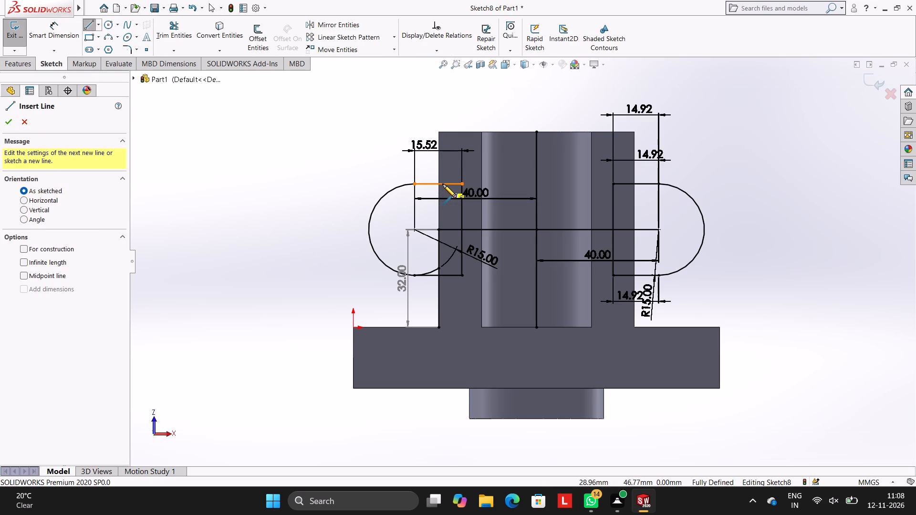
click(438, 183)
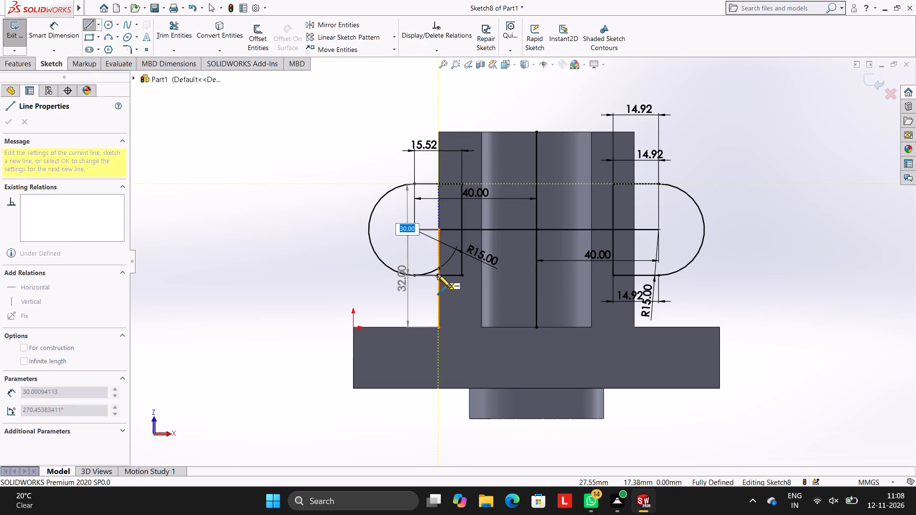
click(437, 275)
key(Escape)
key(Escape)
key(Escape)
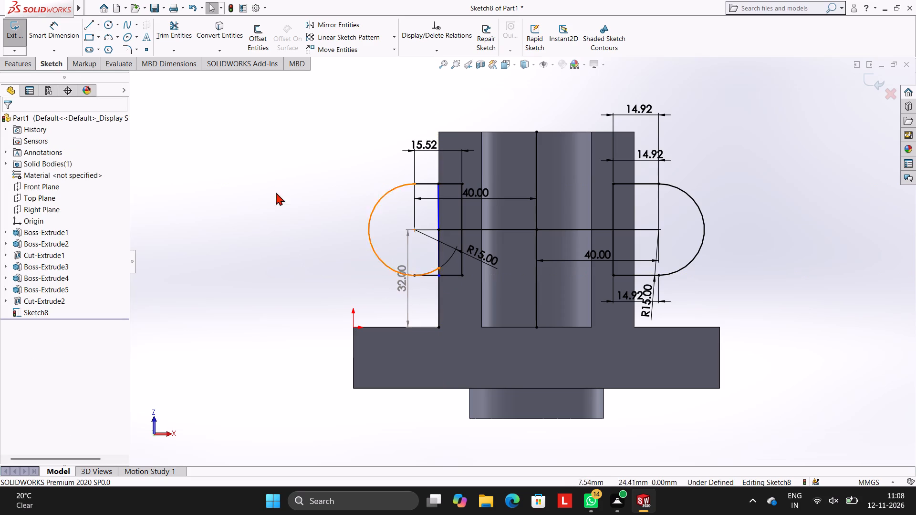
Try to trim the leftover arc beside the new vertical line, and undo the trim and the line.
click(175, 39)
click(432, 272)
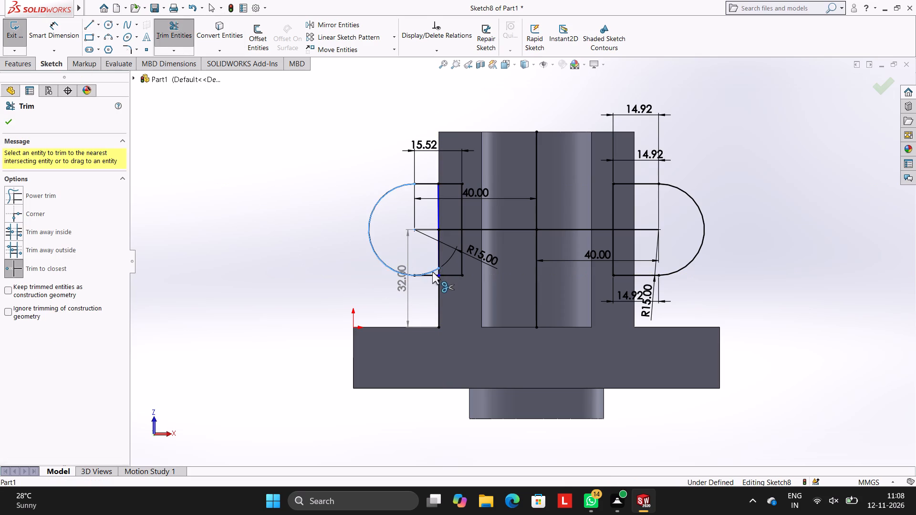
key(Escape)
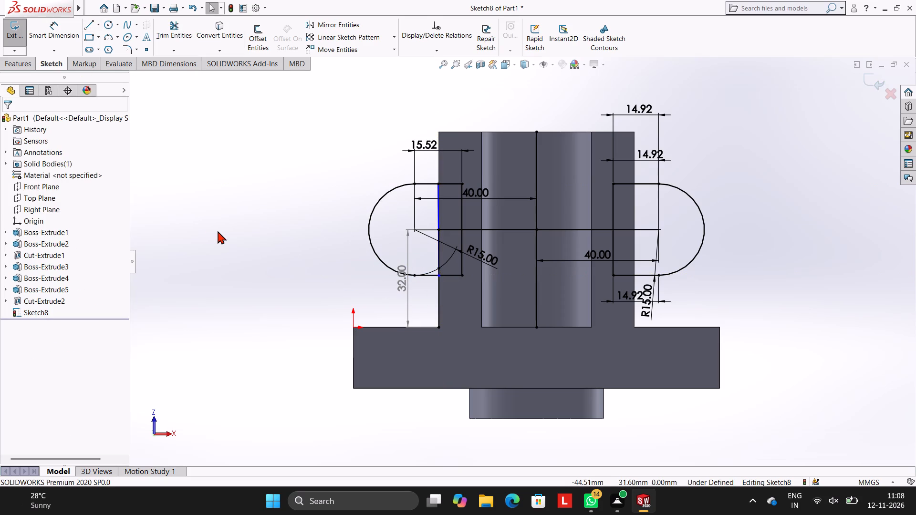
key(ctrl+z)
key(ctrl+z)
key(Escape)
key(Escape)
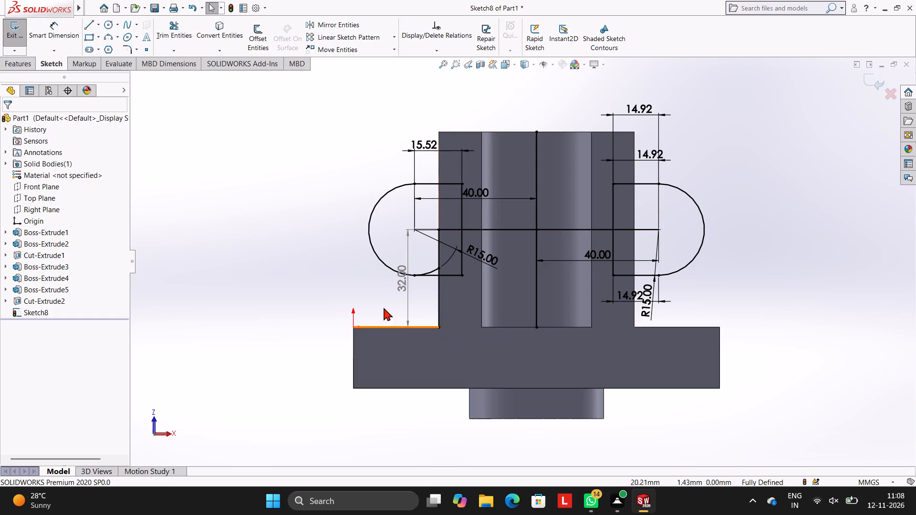
Trim the leftover arc segment just above the lower straight line of the lug profile nearer the origin.
click(165, 32)
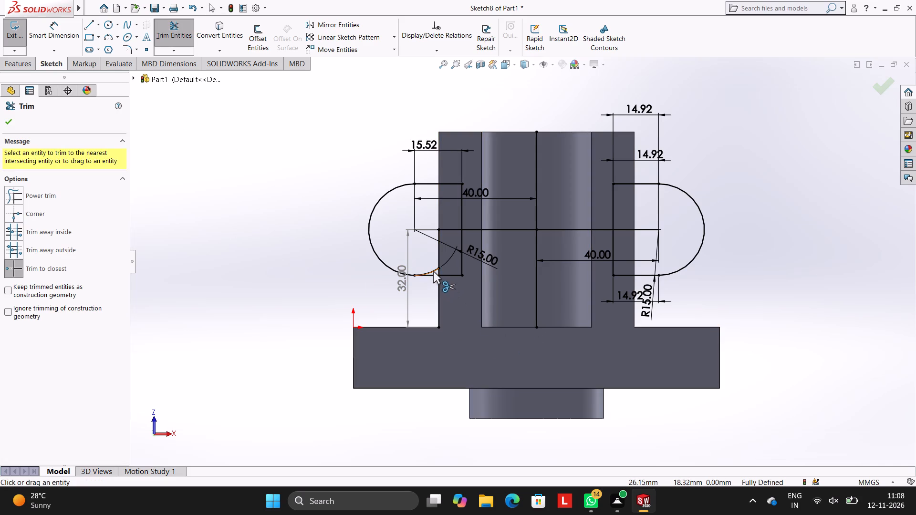
click(433, 271)
key(Escape)
key(Escape)
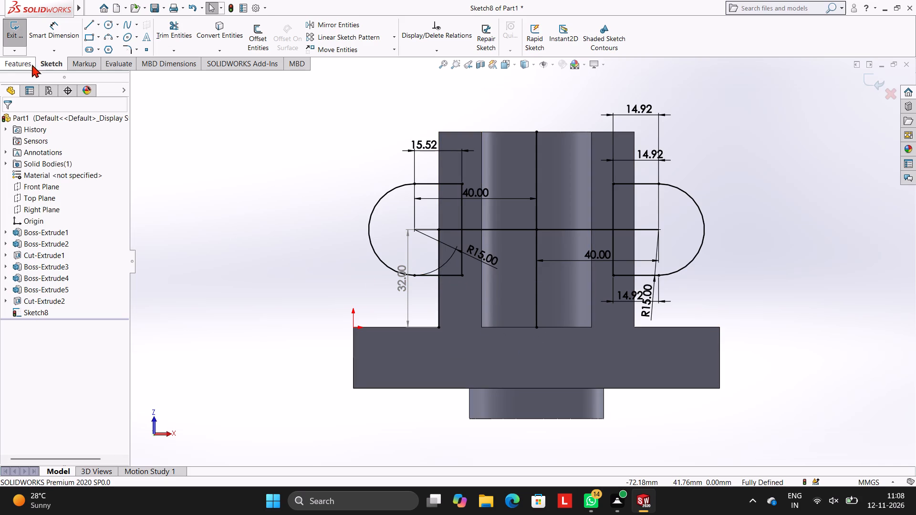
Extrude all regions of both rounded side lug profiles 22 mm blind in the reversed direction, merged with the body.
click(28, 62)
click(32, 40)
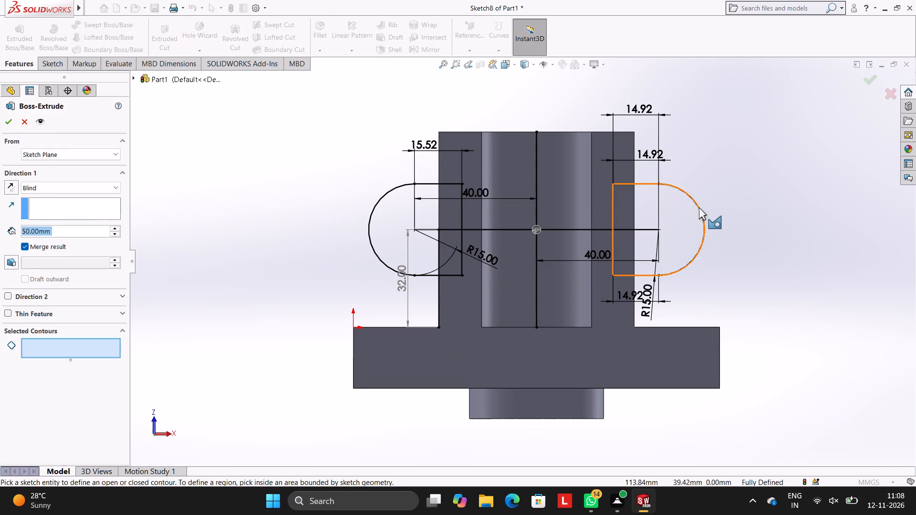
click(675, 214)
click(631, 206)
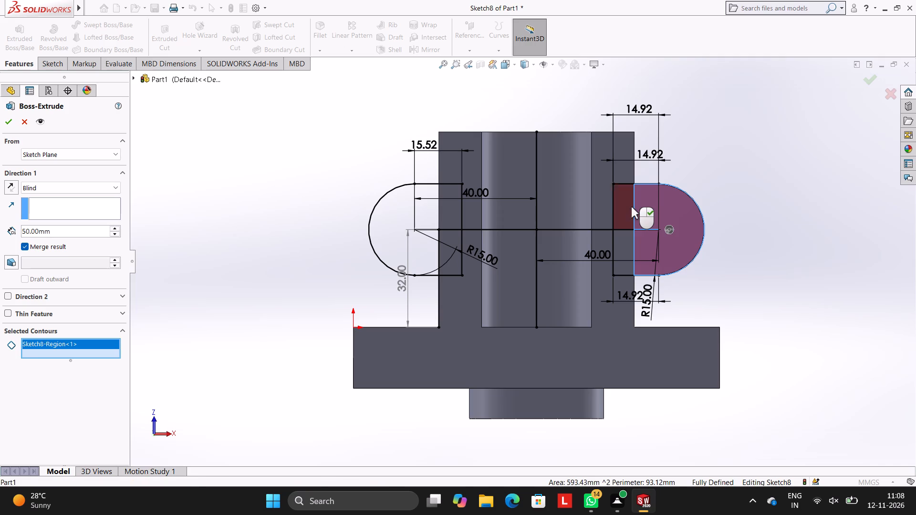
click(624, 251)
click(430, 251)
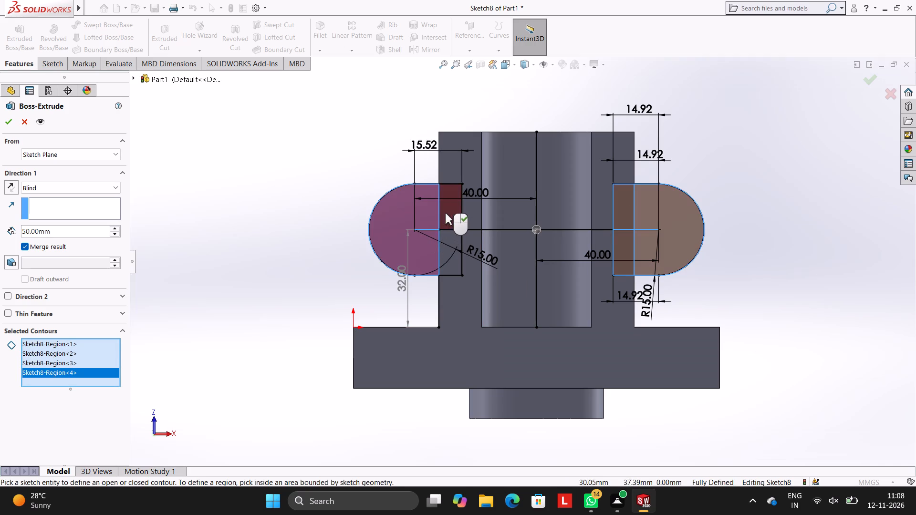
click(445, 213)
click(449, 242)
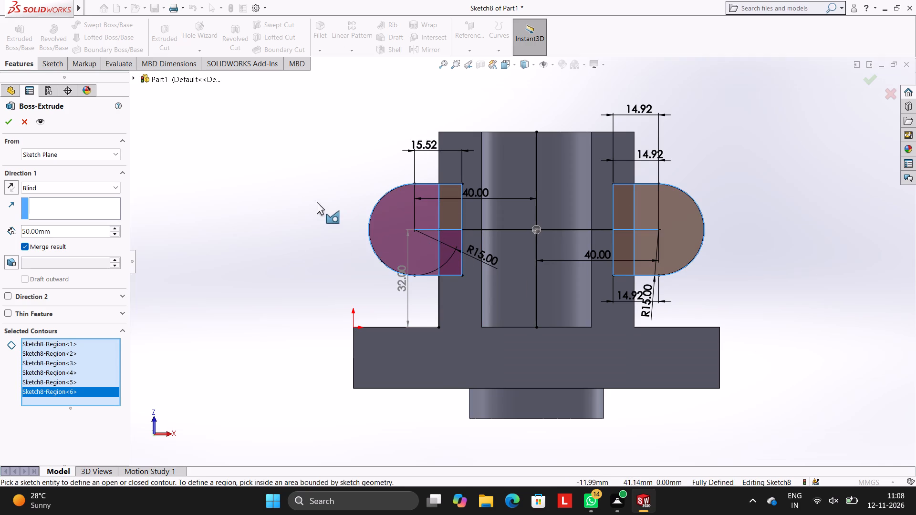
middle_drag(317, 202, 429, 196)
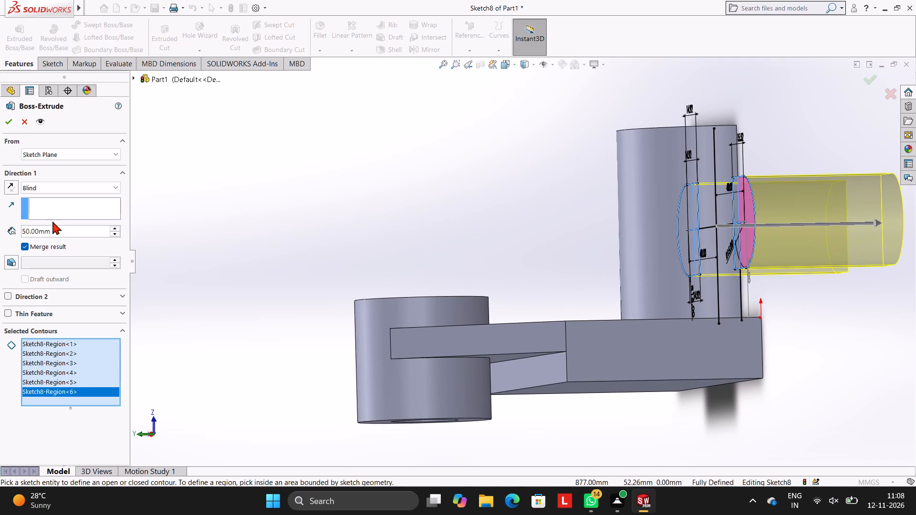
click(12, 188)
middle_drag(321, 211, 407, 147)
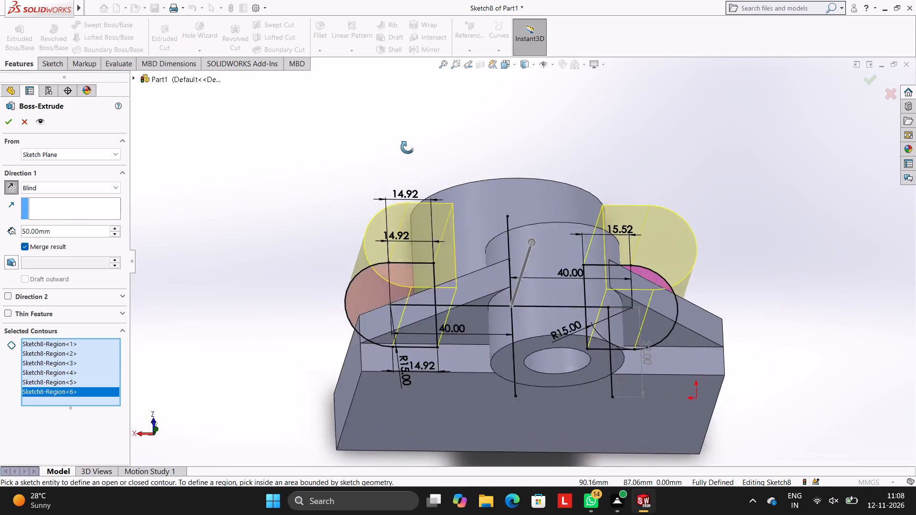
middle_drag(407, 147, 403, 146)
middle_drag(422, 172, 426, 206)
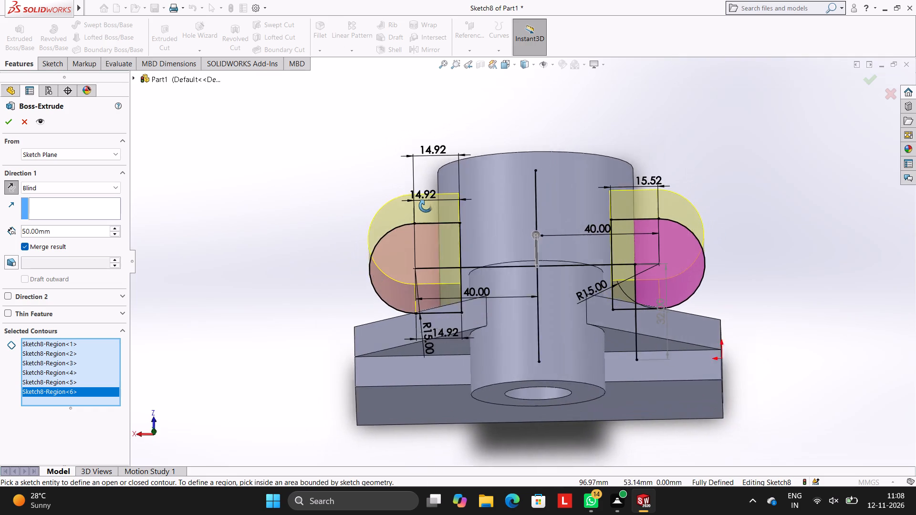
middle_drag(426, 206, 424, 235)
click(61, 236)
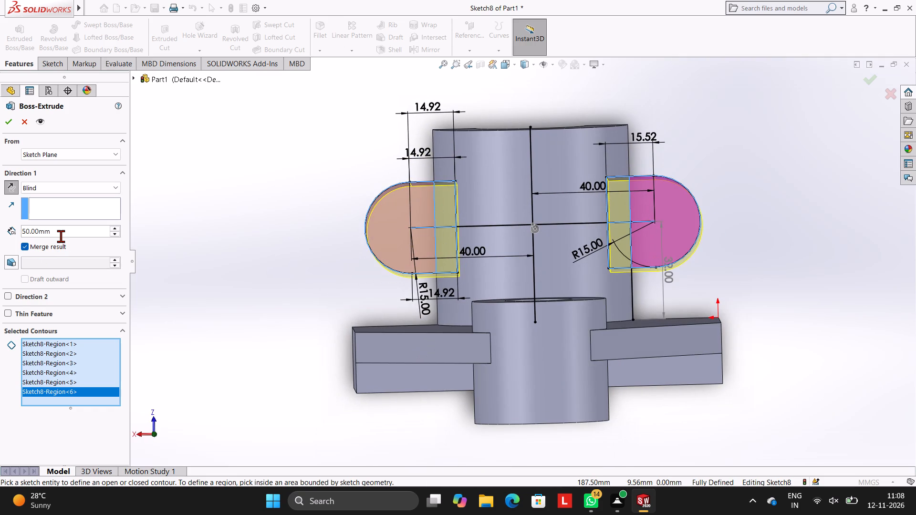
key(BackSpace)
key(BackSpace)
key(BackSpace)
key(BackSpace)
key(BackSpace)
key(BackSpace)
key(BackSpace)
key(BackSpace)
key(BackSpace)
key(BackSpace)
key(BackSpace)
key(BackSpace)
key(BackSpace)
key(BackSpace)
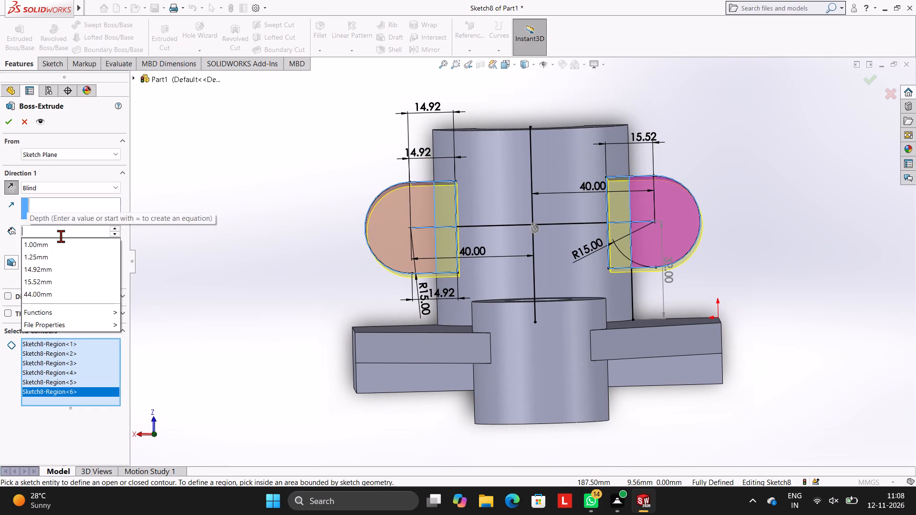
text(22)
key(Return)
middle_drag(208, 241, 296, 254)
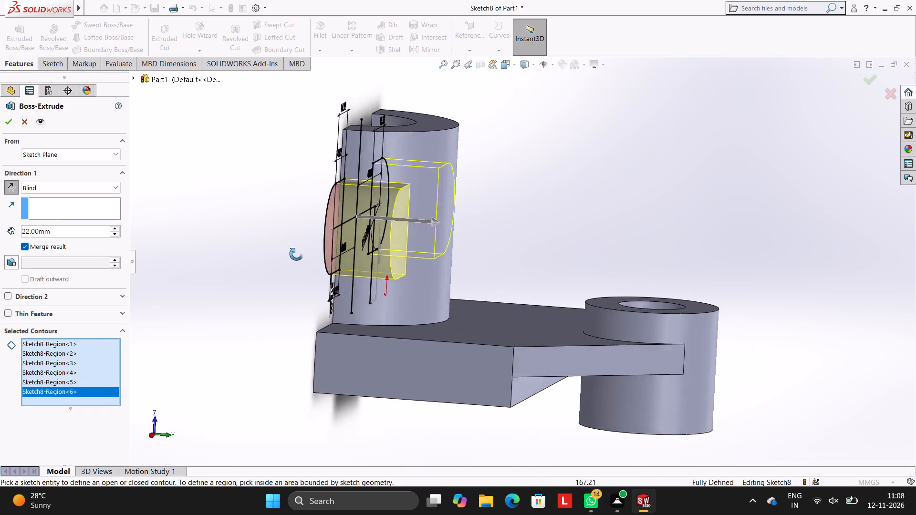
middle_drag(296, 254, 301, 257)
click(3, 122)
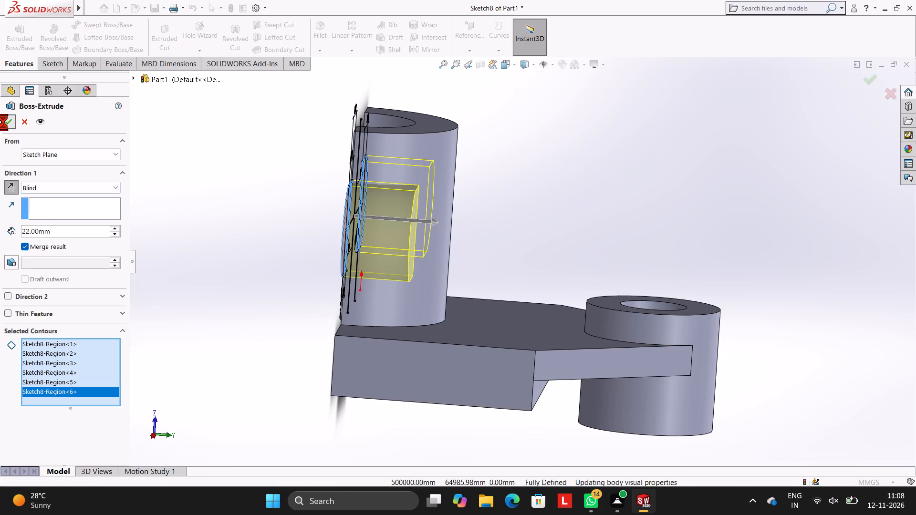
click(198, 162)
Examine the extruded side lugs from several angles, especially where they meet the half-round saddle.
middle_drag(458, 249, 381, 146)
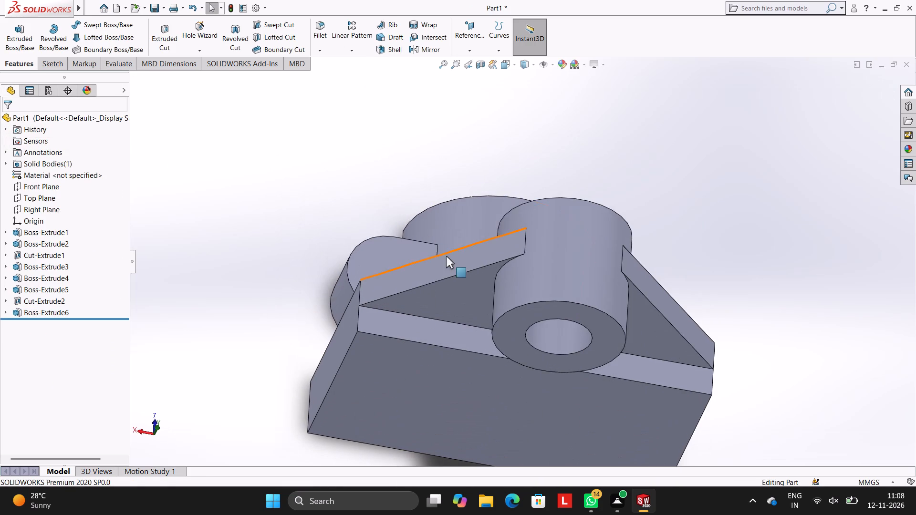
middle_drag(364, 247, 516, 379)
middle_drag(379, 240, 437, 366)
scroll(388, 310, up, 2)
middle_drag(459, 312, 424, 406)
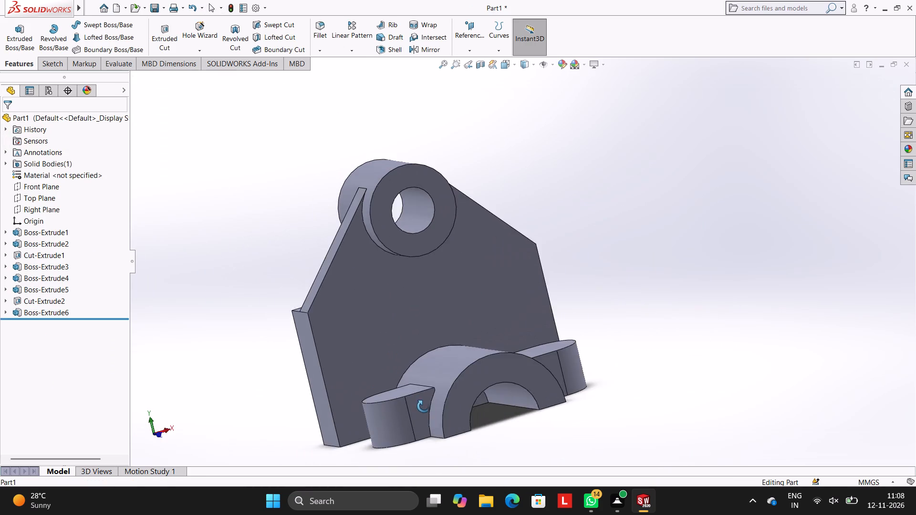
middle_drag(424, 406, 407, 419)
middle_drag(459, 379, 479, 353)
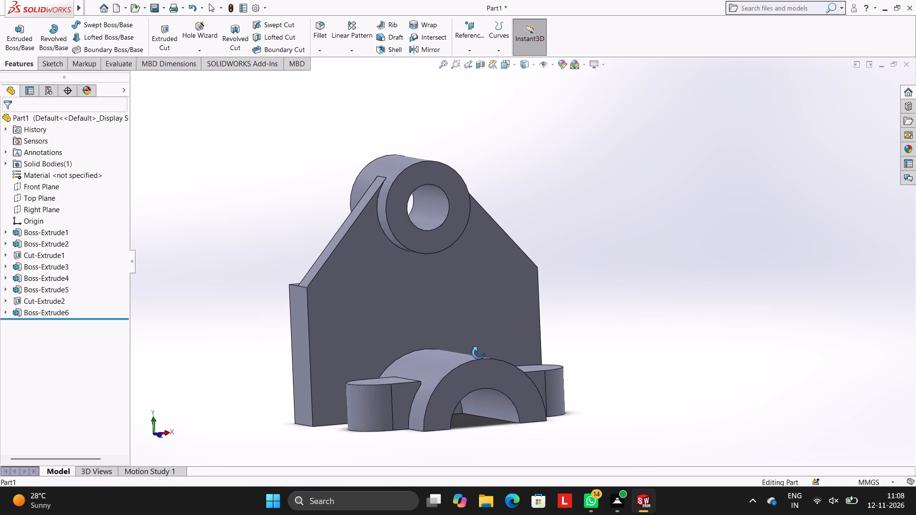
middle_drag(479, 353, 478, 366)
scroll(461, 339, up, 2)
middle_drag(468, 335, 466, 362)
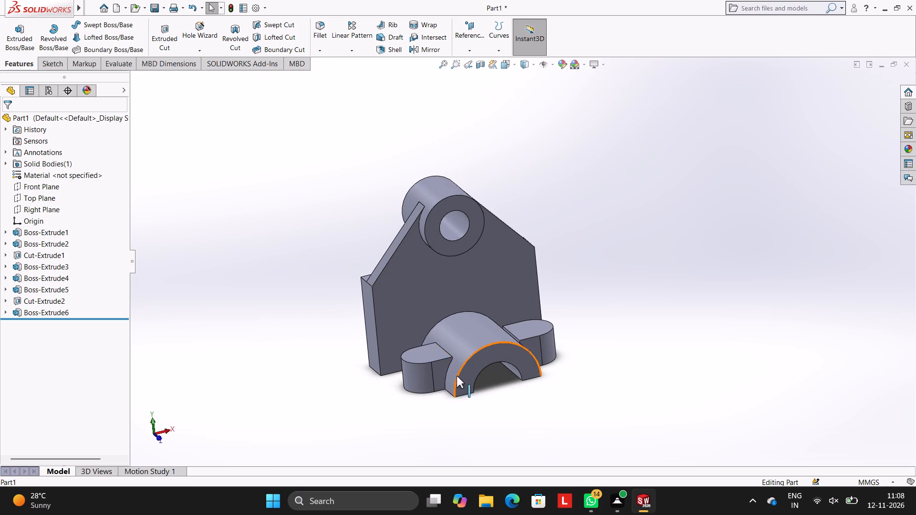
middle_drag(553, 358, 538, 300)
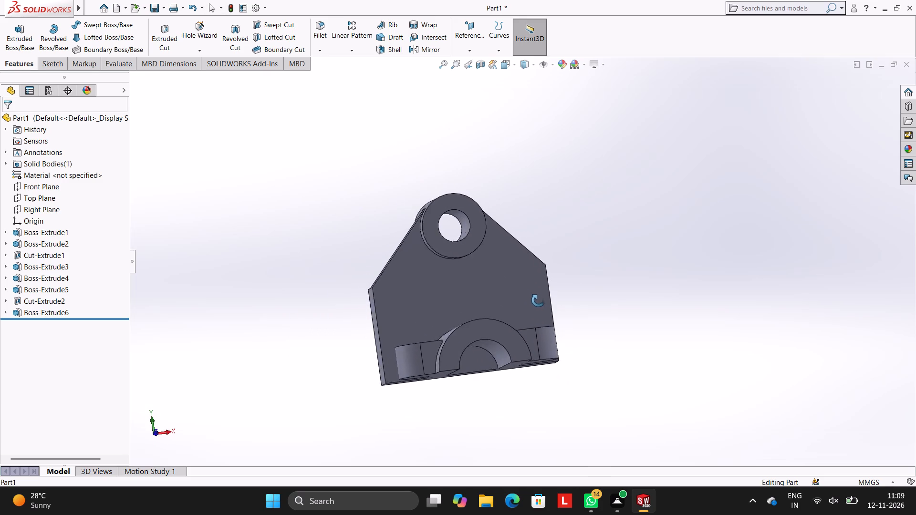
middle_drag(538, 300, 561, 323)
middle_drag(414, 335, 421, 335)
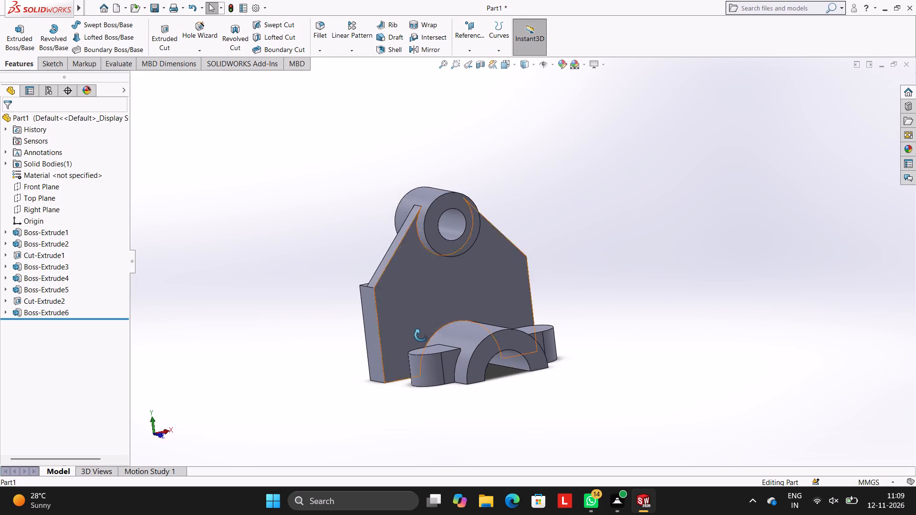
middle_drag(421, 335, 434, 325)
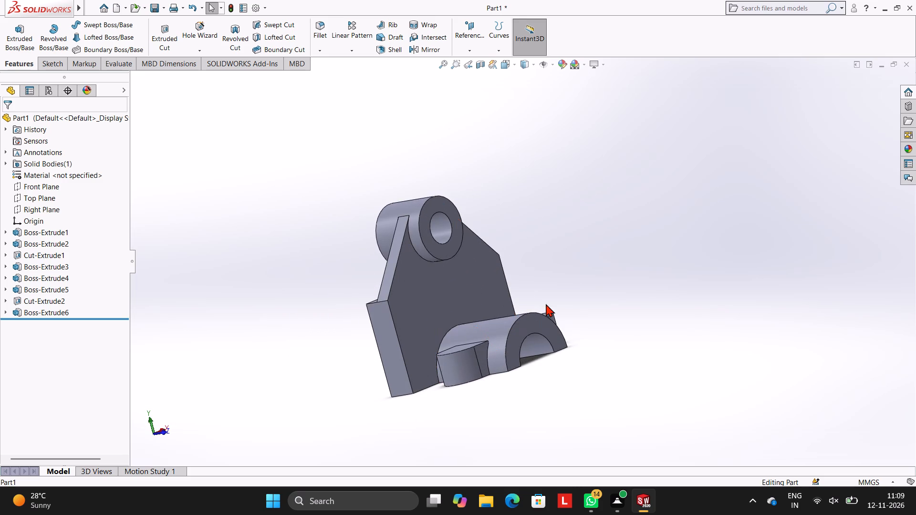
middle_drag(589, 288, 574, 383)
middle_drag(533, 304, 562, 331)
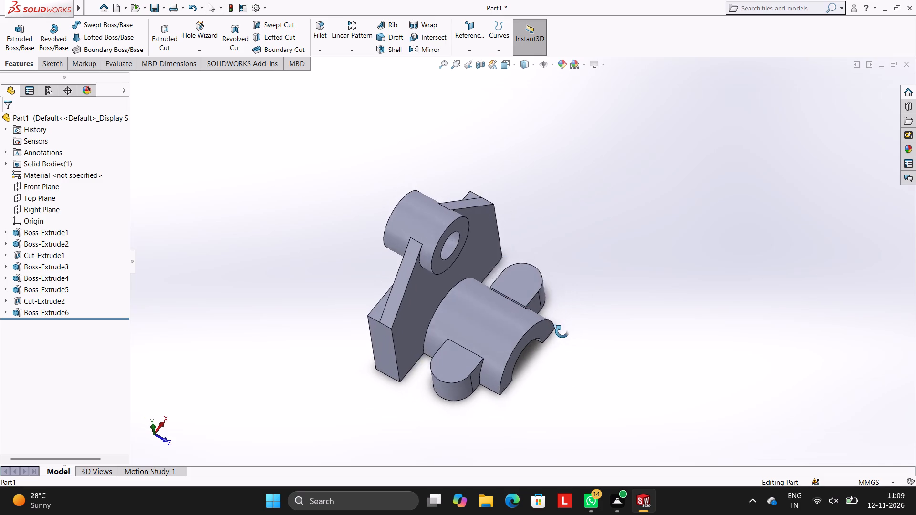
middle_drag(562, 331, 511, 325)
scroll(537, 294, down, 5)
middle_drag(578, 296, 599, 283)
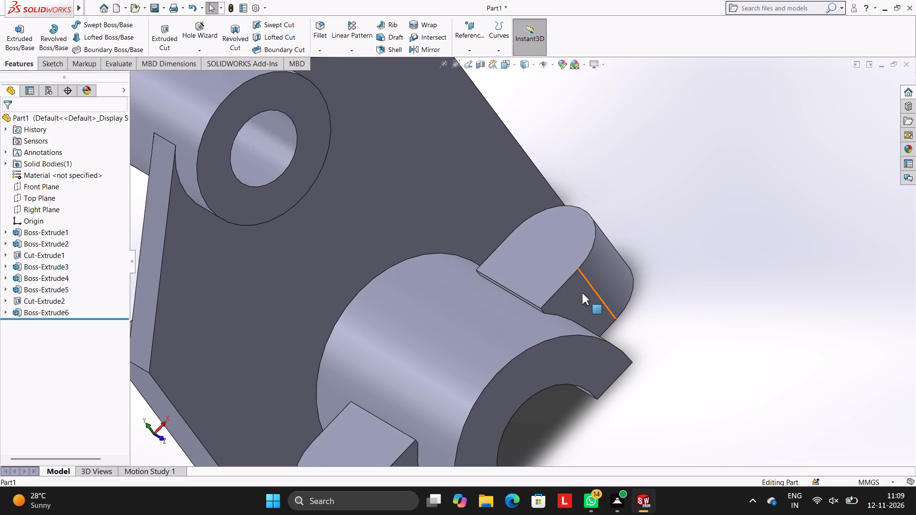
middle_drag(593, 274, 562, 257)
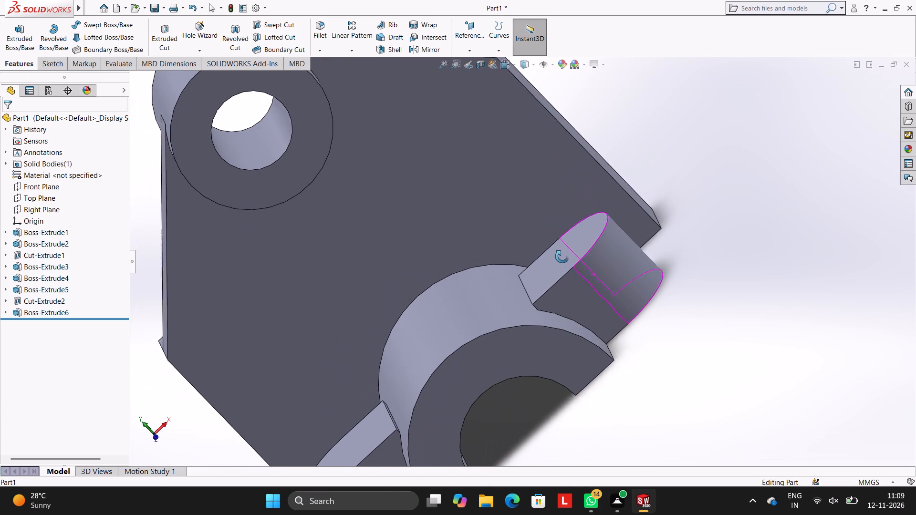
middle_drag(562, 257, 554, 256)
middle_drag(520, 298, 529, 282)
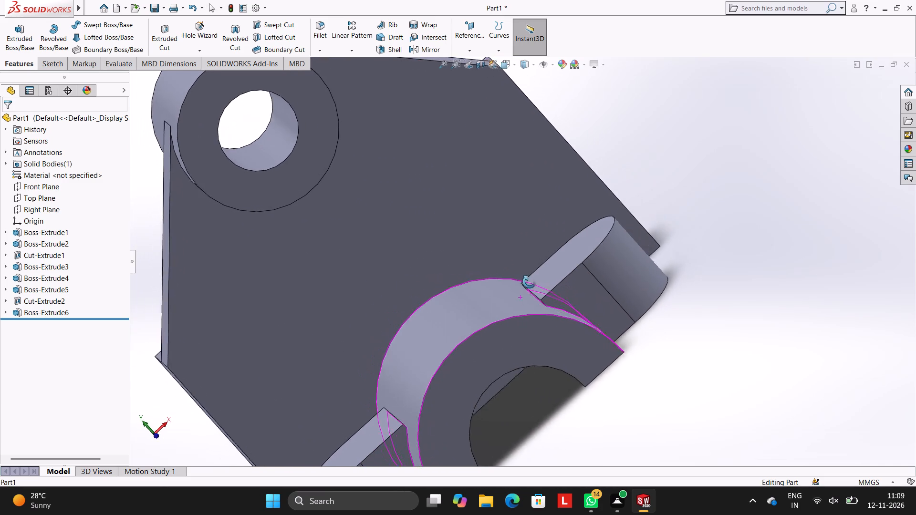
middle_drag(529, 282, 524, 279)
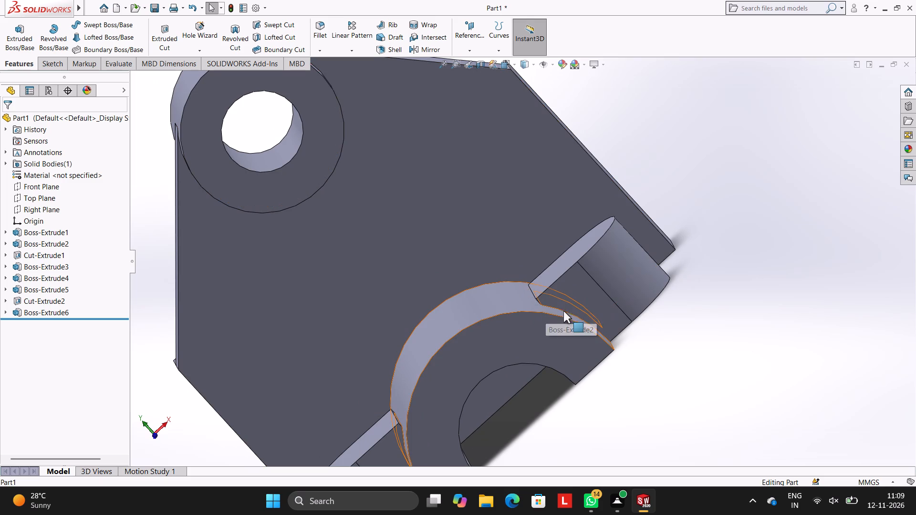
middle_drag(608, 283, 625, 285)
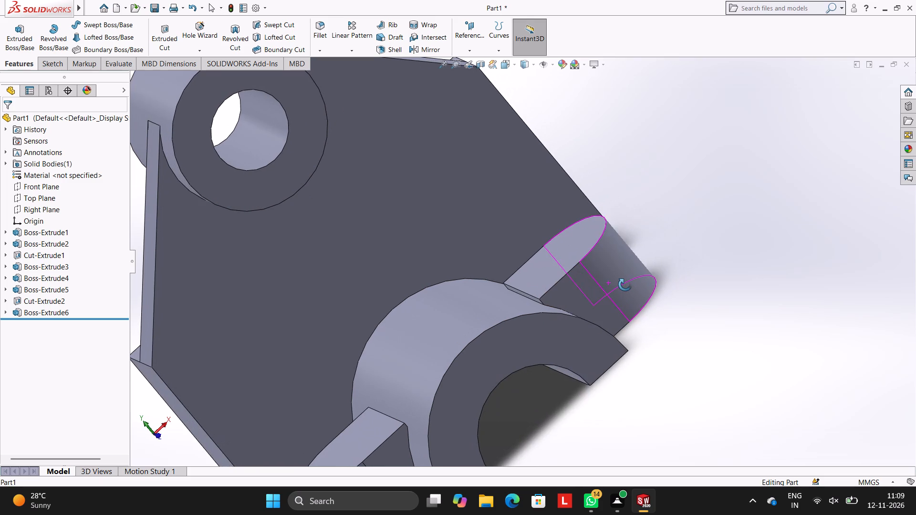
middle_drag(625, 285, 622, 285)
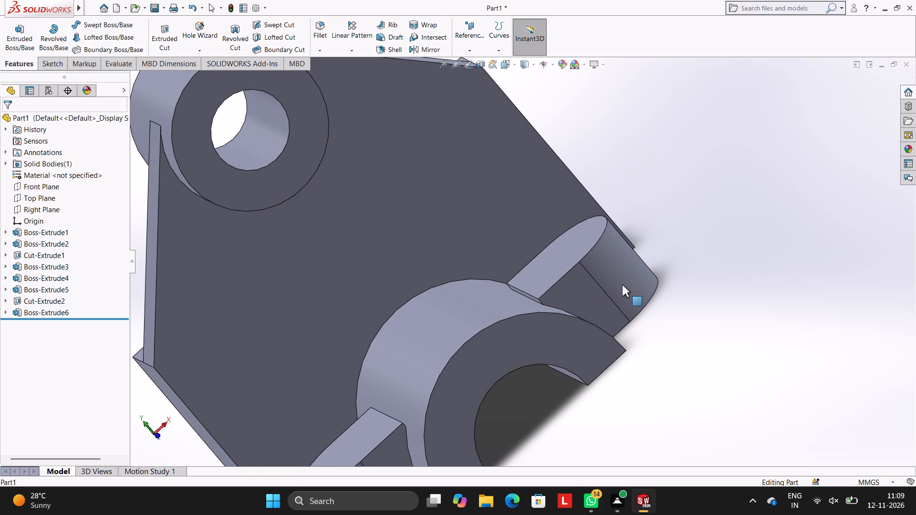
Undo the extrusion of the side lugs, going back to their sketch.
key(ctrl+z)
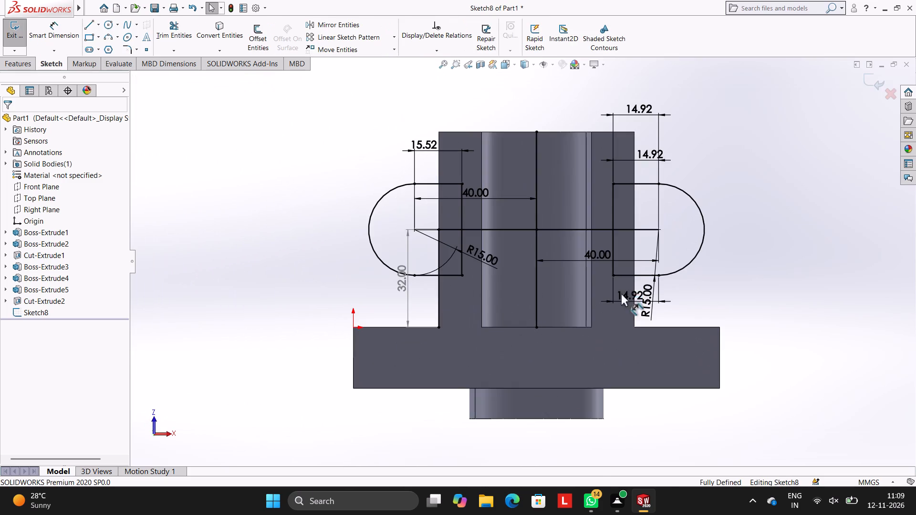
Delete the inner vertical closing lines of both rounded side lug profiles.
scroll(624, 243, down, 2)
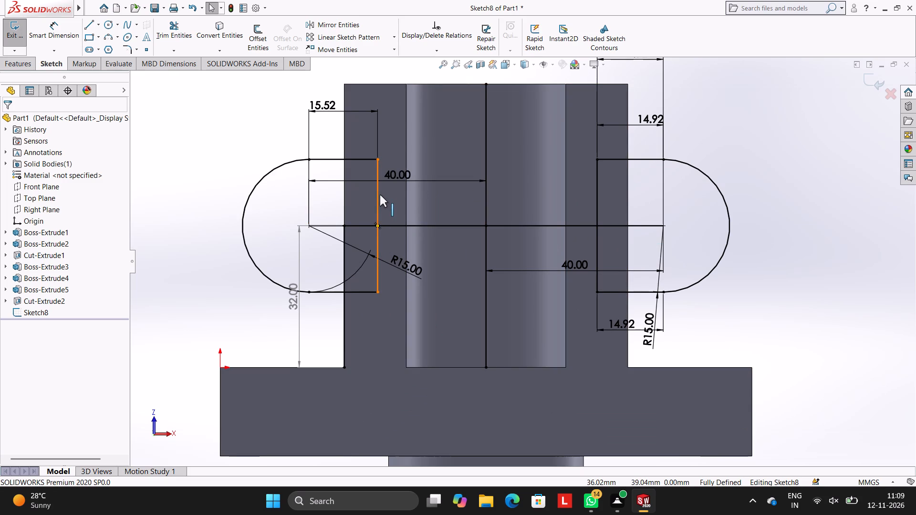
click(380, 195)
key(Delete)
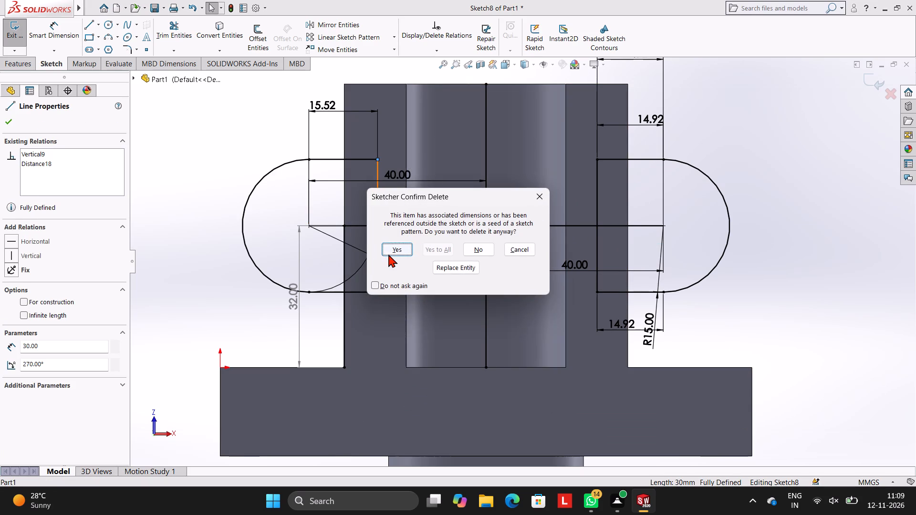
click(389, 250)
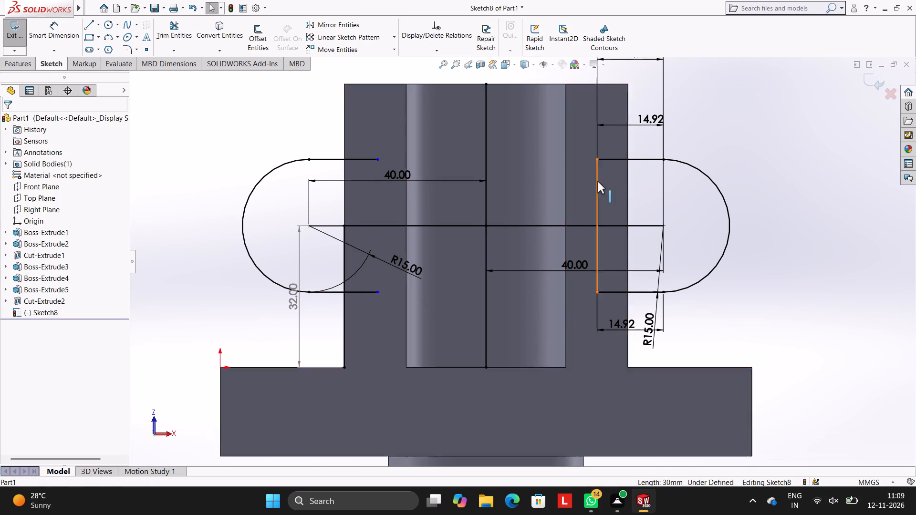
click(597, 181)
key(Delete)
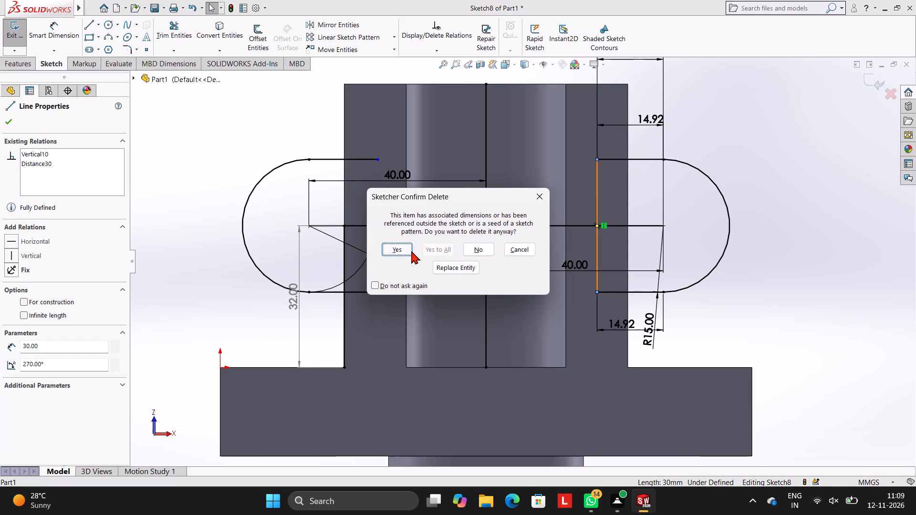
click(411, 251)
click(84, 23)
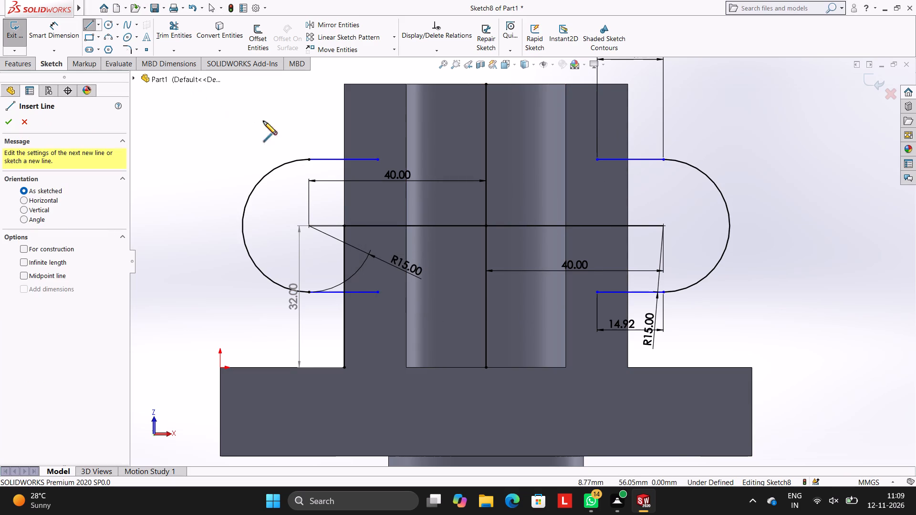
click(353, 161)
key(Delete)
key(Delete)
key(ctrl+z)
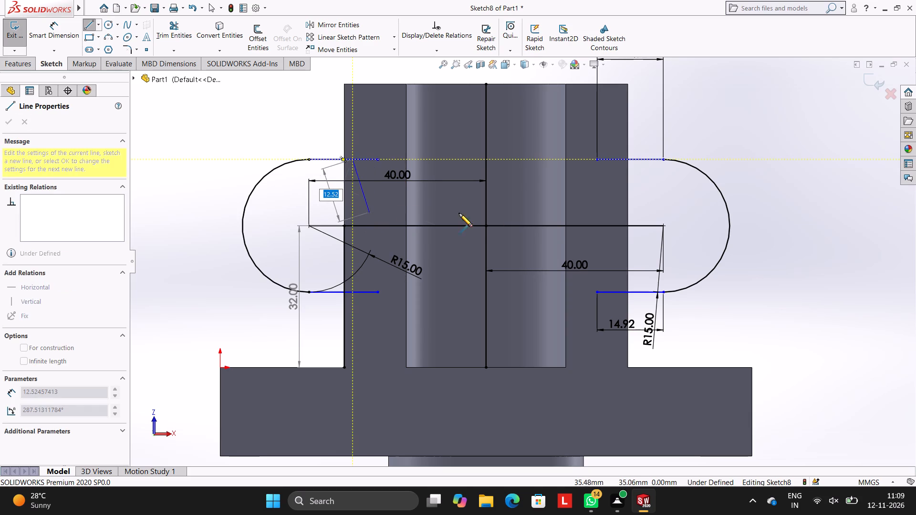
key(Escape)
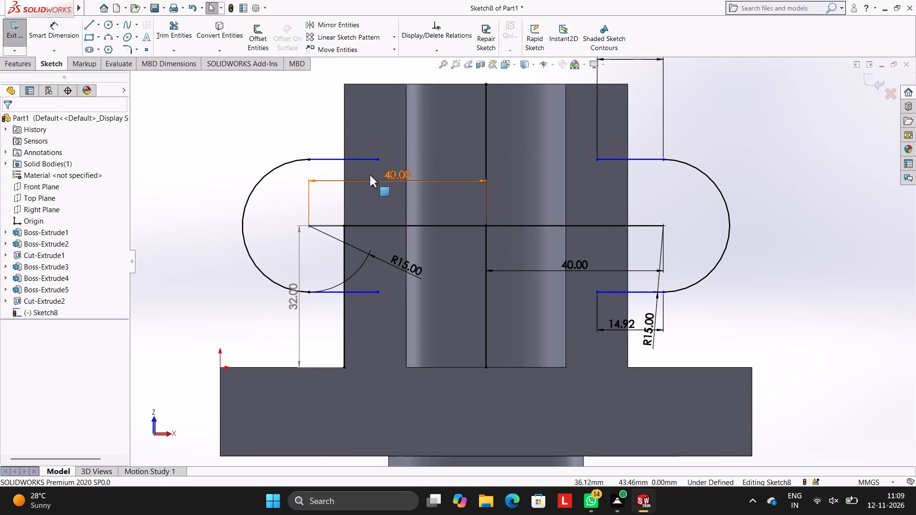
Trim away the upper and lower horizontal lines of both lug profiles, leaving only their R15 arcs.
click(166, 30)
click(348, 160)
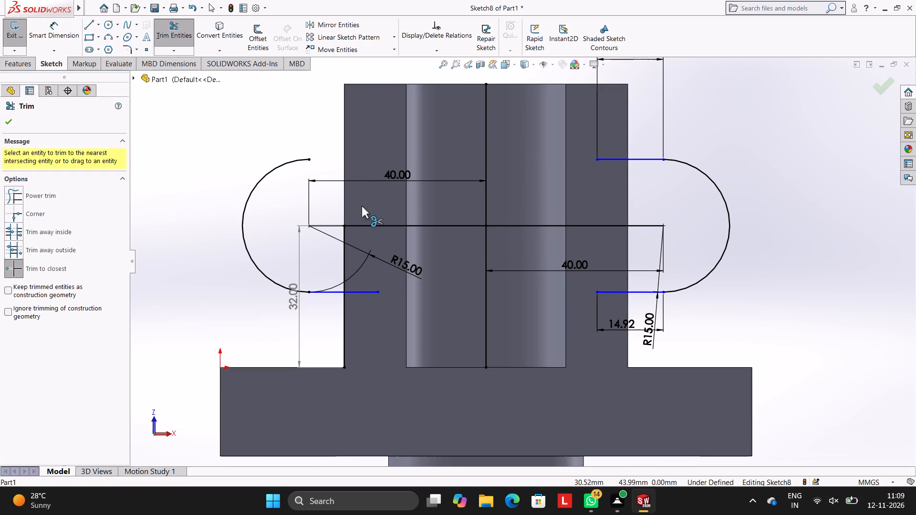
click(363, 291)
click(614, 156)
click(614, 158)
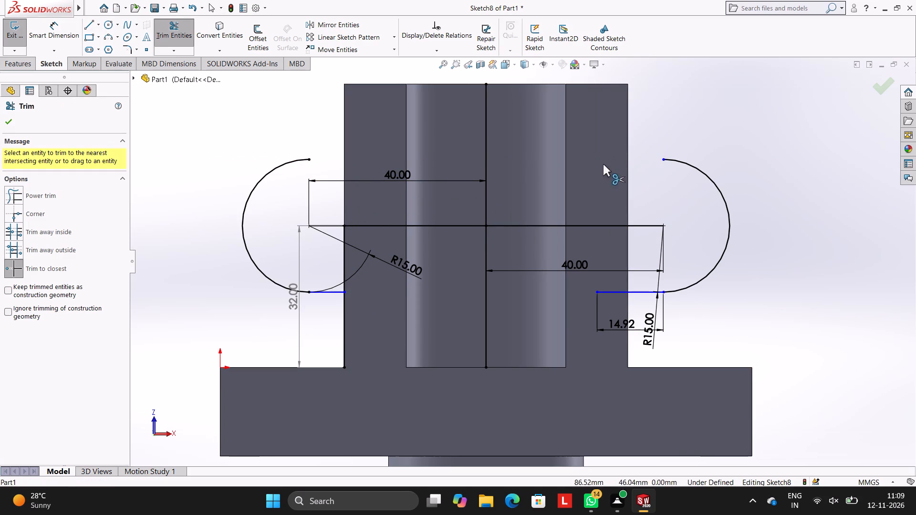
click(614, 294)
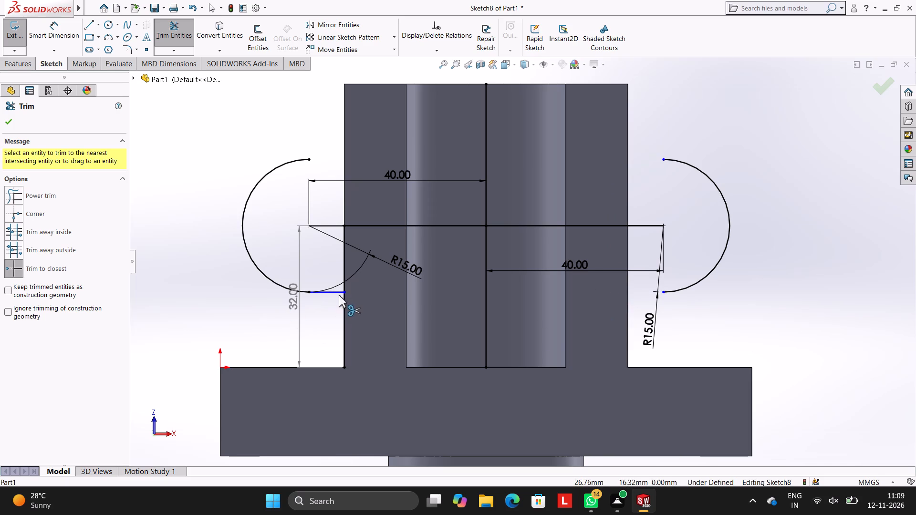
click(336, 295)
Close the lug profile nearer the origin with two 22 mm horizontal lines joined by a vertical line along the saddle's inner edge.
click(90, 24)
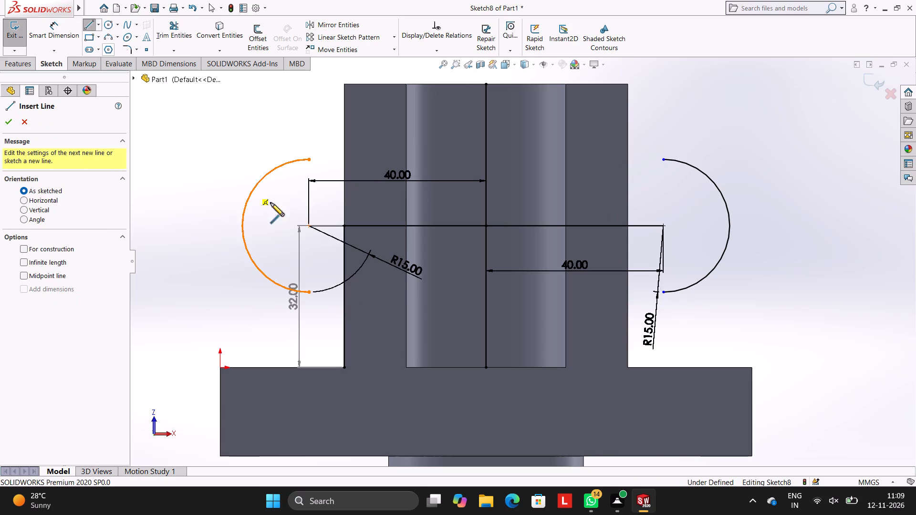
click(310, 162)
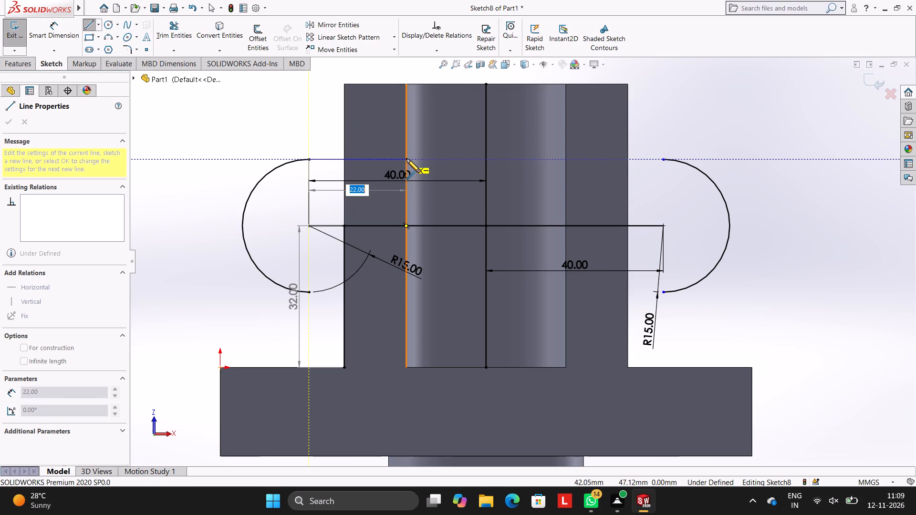
click(406, 159)
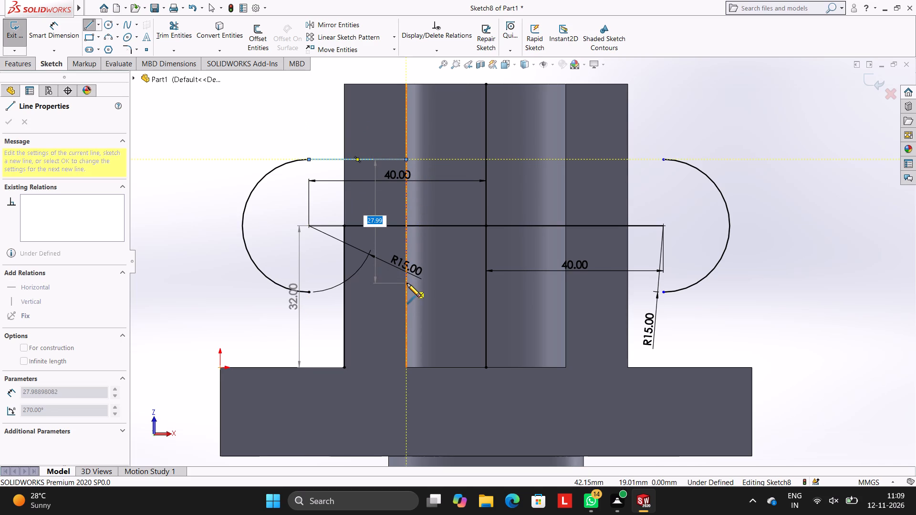
click(407, 291)
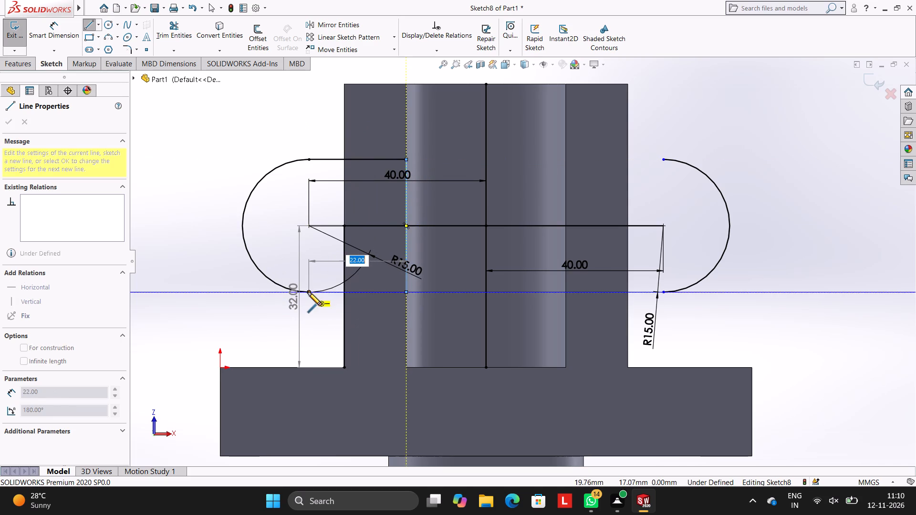
click(308, 292)
key(Escape)
key(Escape)
key(Escape)
key(Escape)
key(Escape)
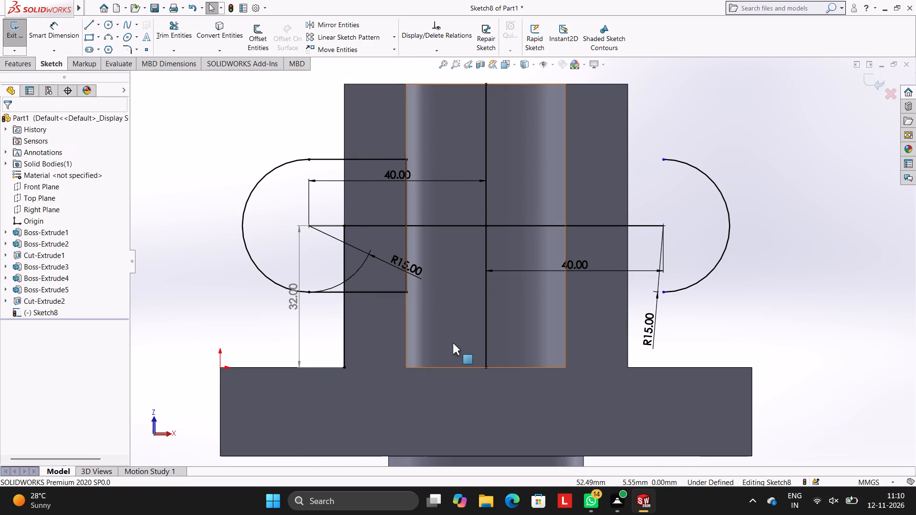
Close the lug profile farther from the origin with horizontal lines from its arc ends, joined by a vertical line along the saddle's inner edge.
click(89, 18)
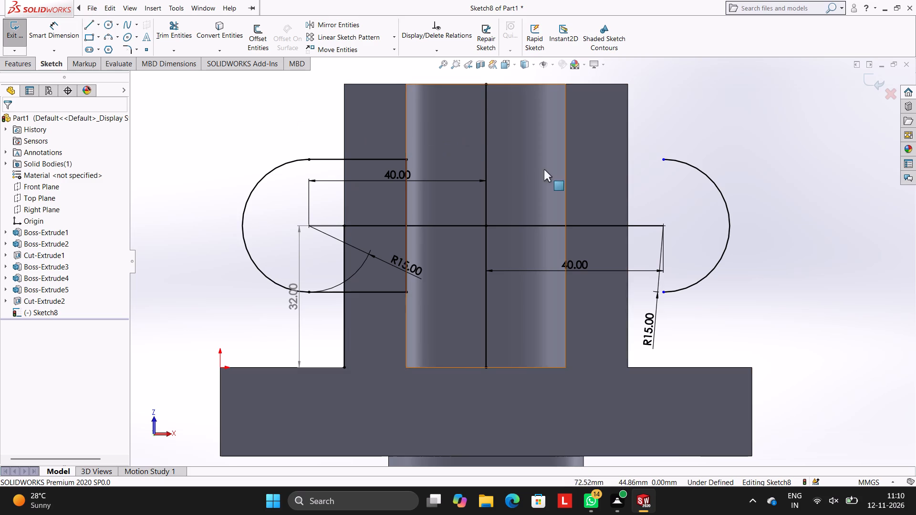
click(661, 159)
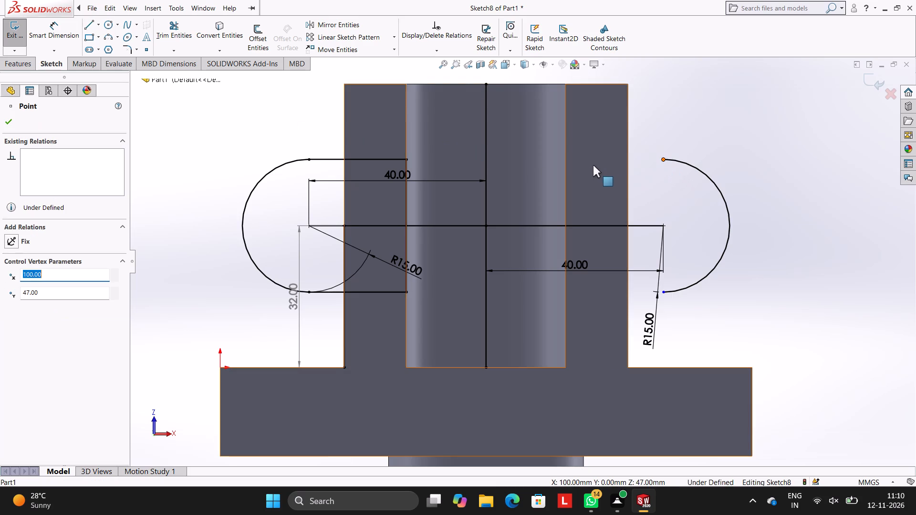
key(Escape)
click(91, 22)
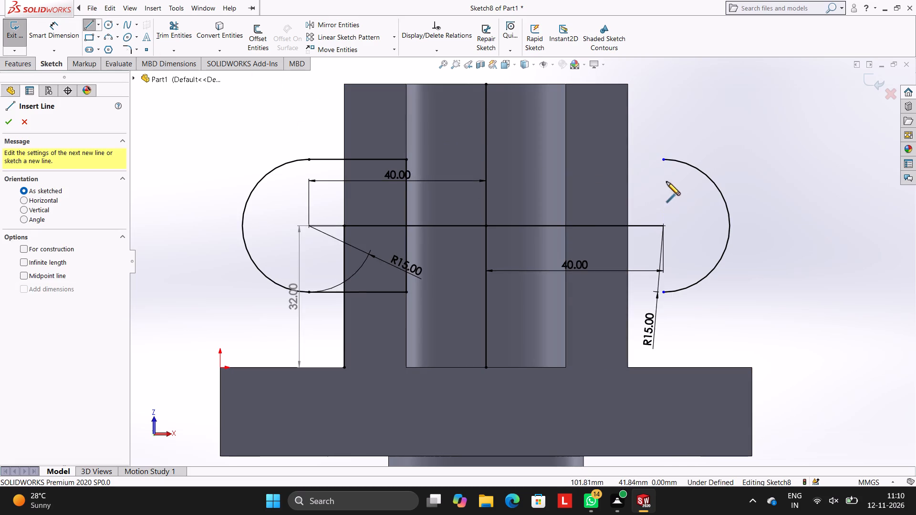
click(664, 160)
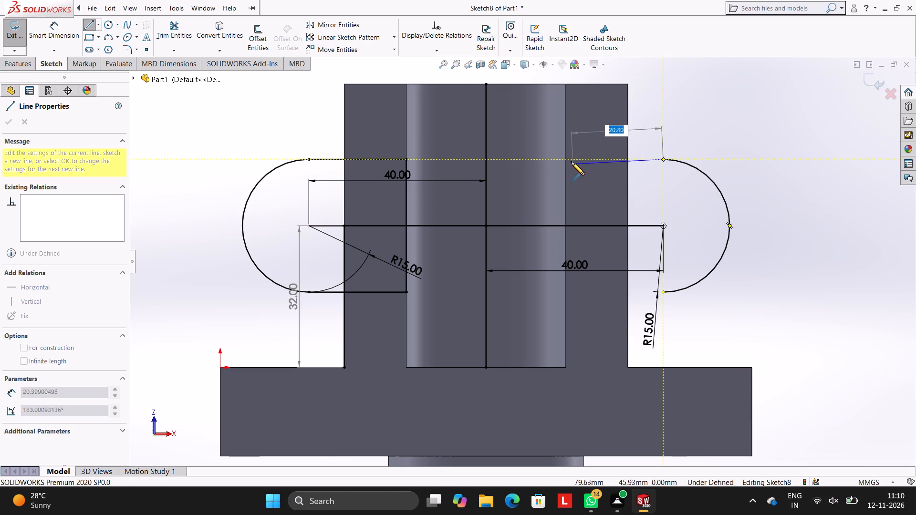
click(565, 159)
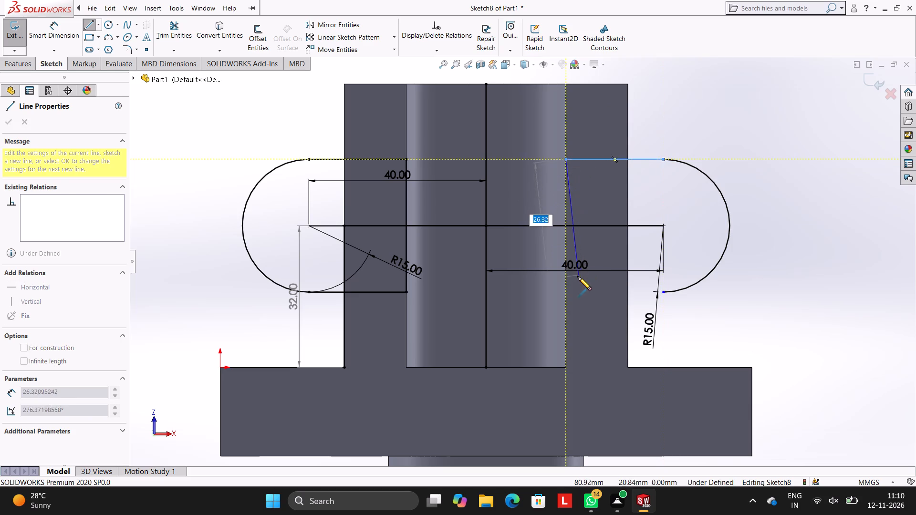
click(567, 291)
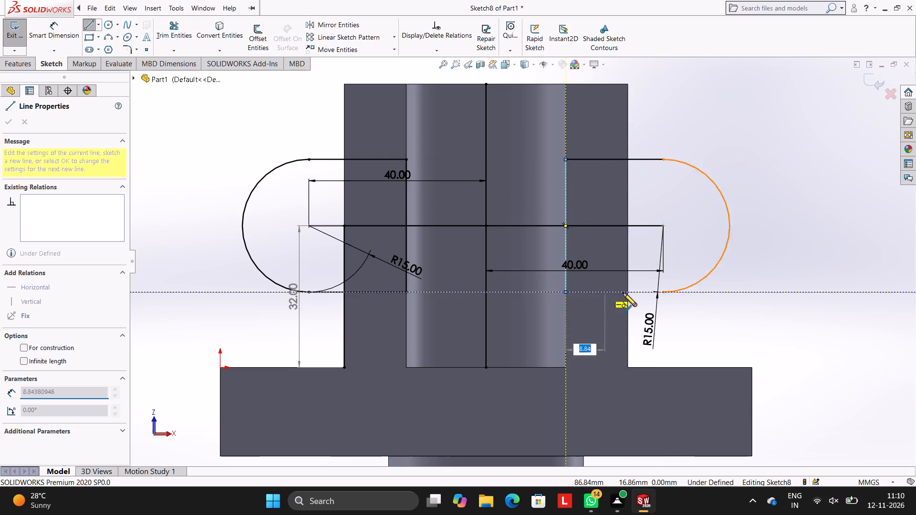
click(664, 293)
key(Escape)
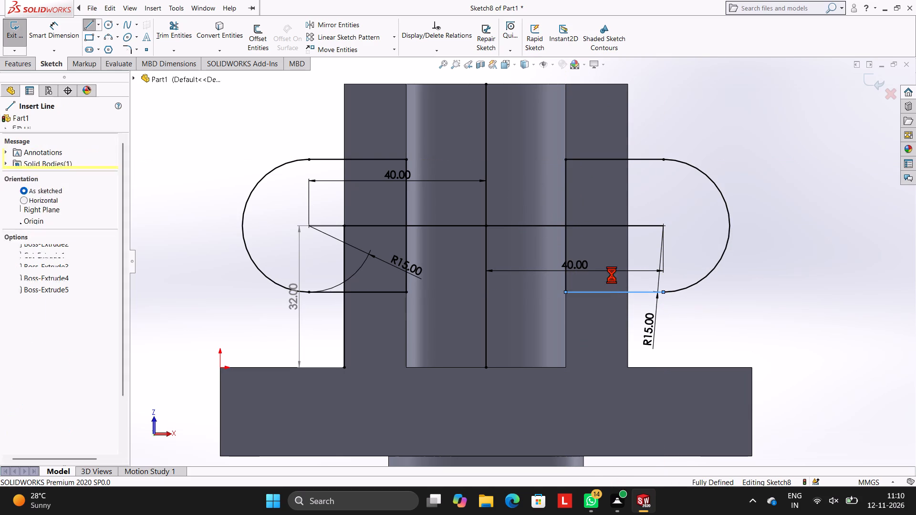
key(Escape)
key(Escape)
key(Escape)
key(Escape)
key(Escape)
key(Escape)
key(Escape)
key(Escape)
key(Escape)
key(Escape)
key(Escape)
key(Escape)
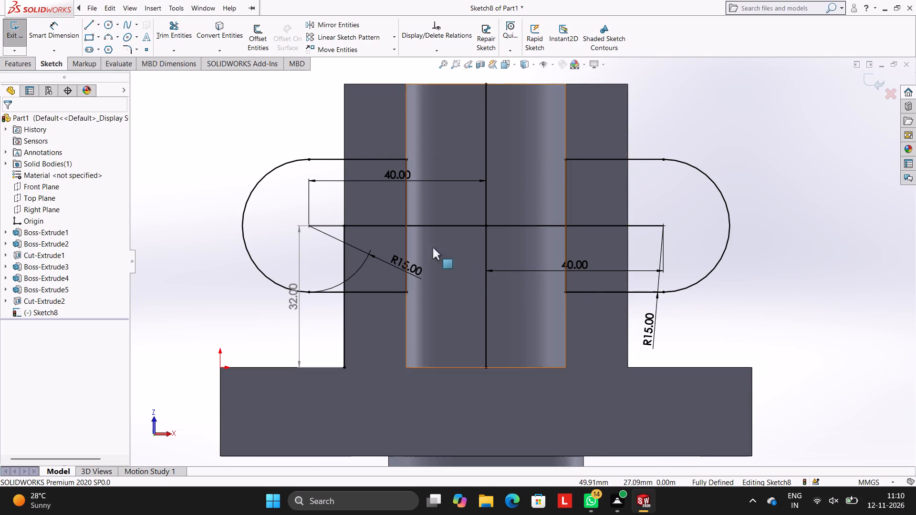
key(Escape)
key(Escape)
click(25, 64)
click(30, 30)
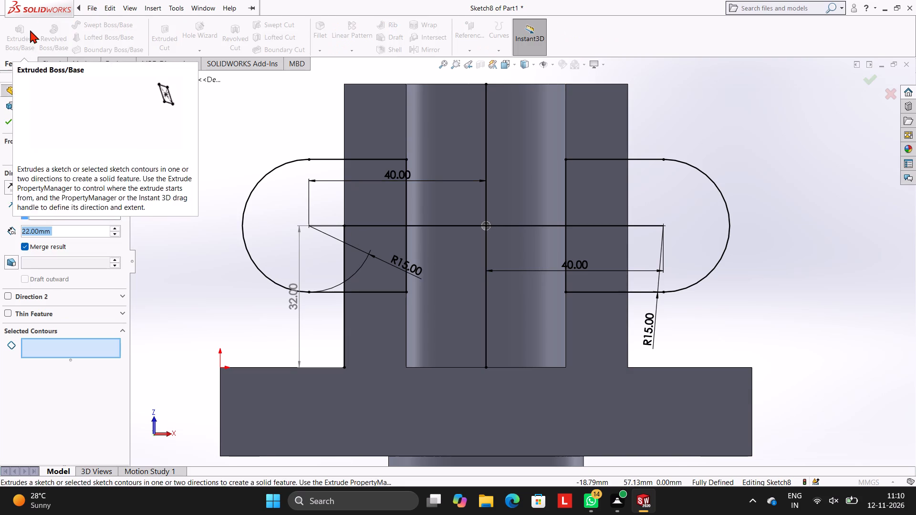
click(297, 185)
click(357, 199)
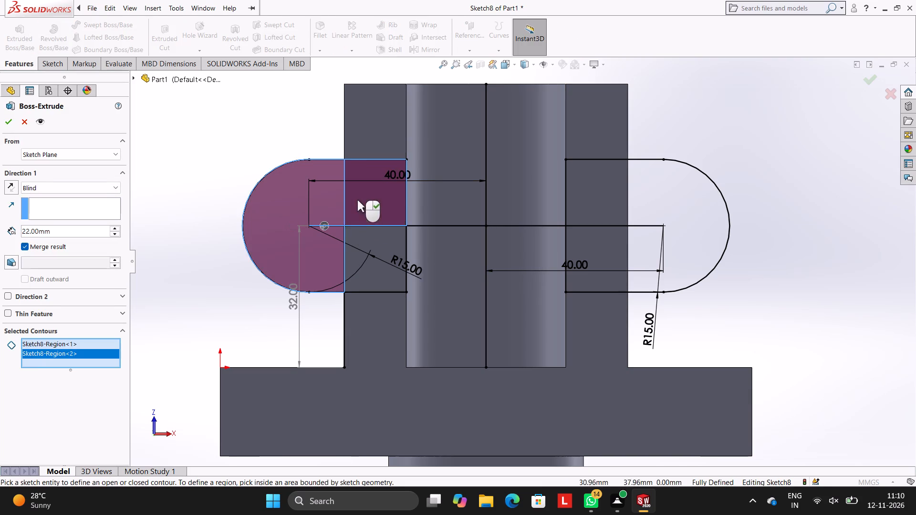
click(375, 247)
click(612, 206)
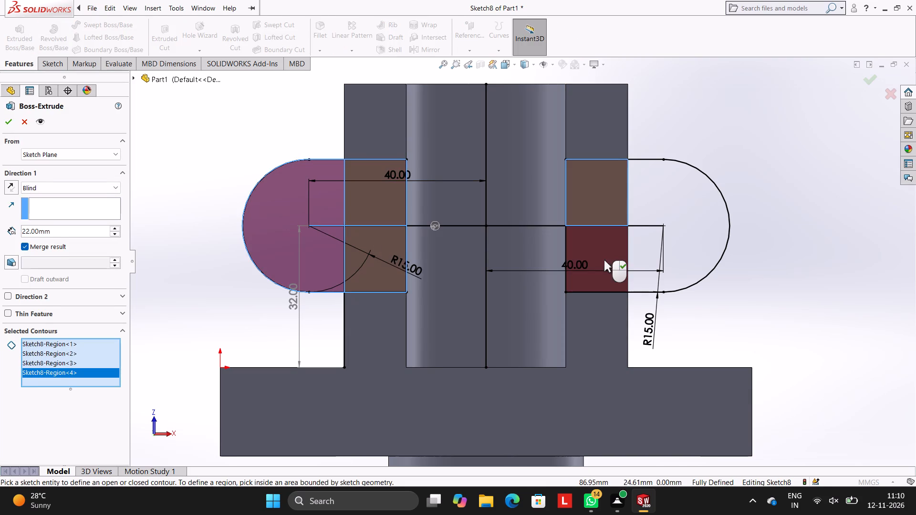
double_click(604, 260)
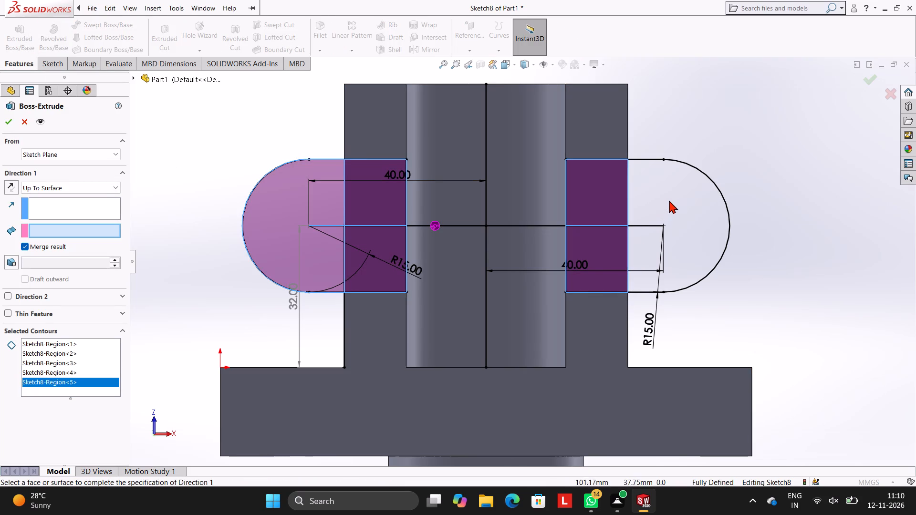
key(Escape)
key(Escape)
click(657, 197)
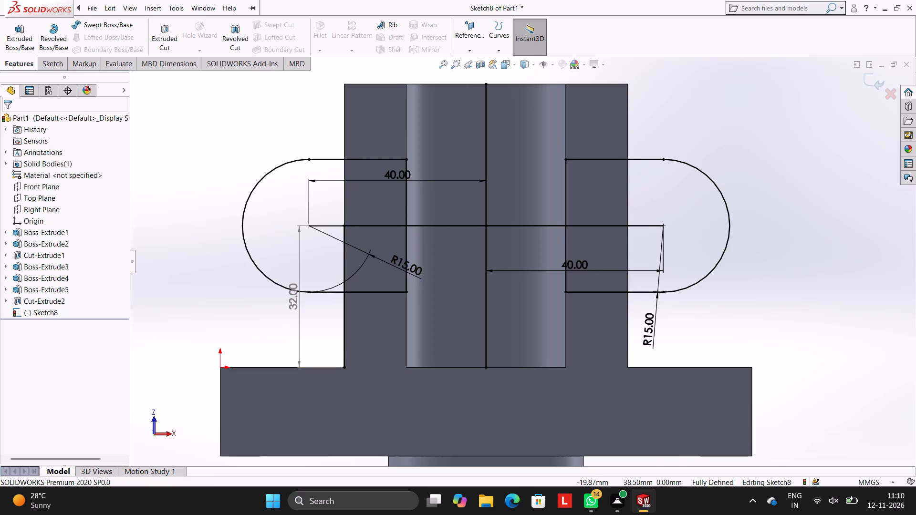
Extrude all six regions of the two side lug profiles 22 mm blind in the reversed direction, merged with the body.
click(23, 39)
click(693, 191)
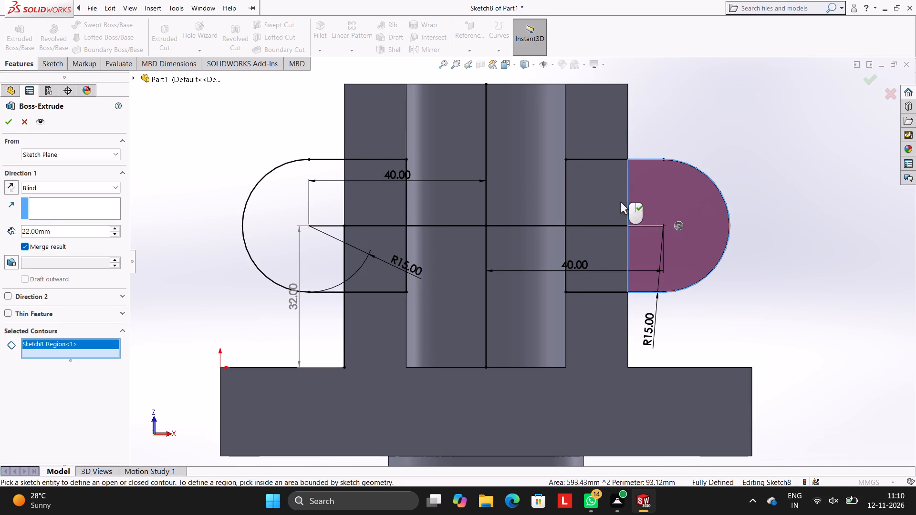
click(603, 196)
click(598, 275)
click(373, 268)
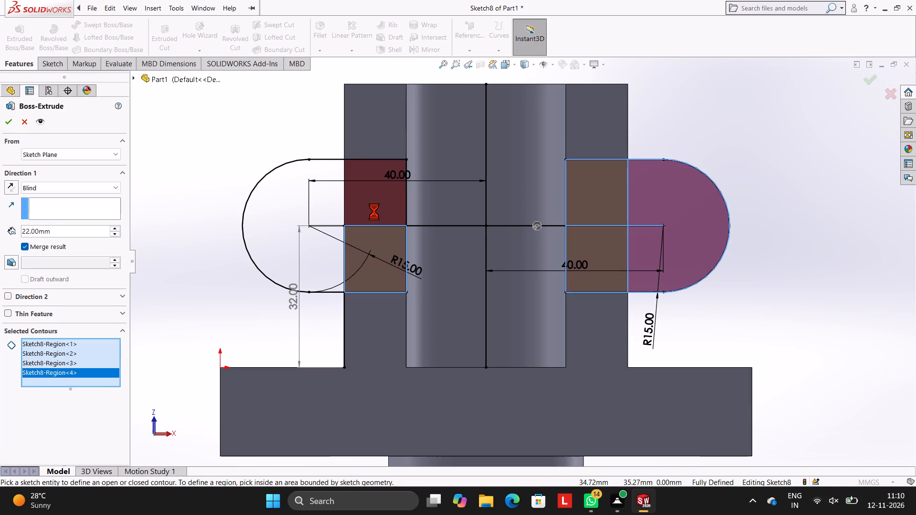
click(374, 211)
click(323, 223)
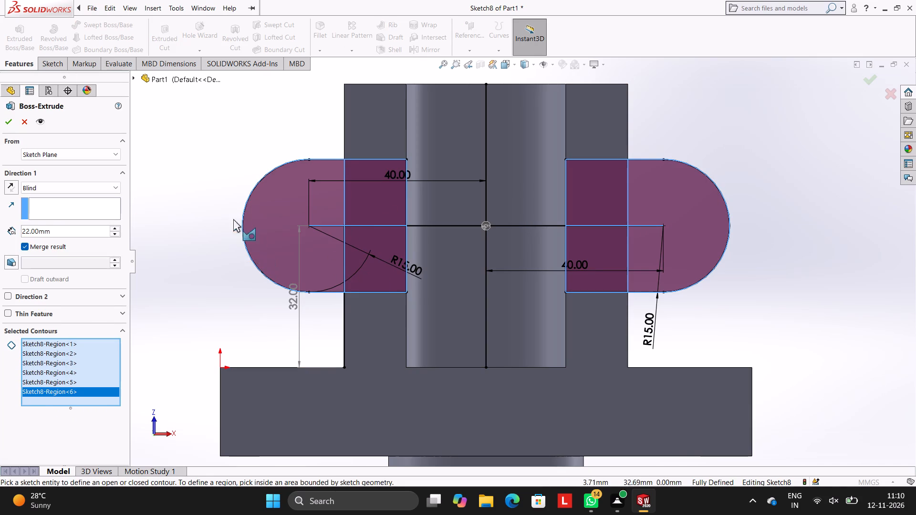
middle_drag(230, 194, 342, 182)
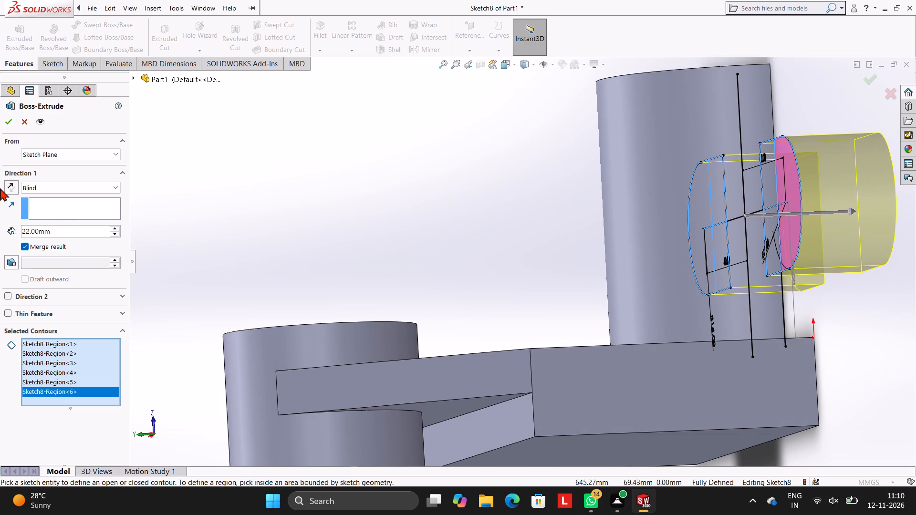
click(12, 185)
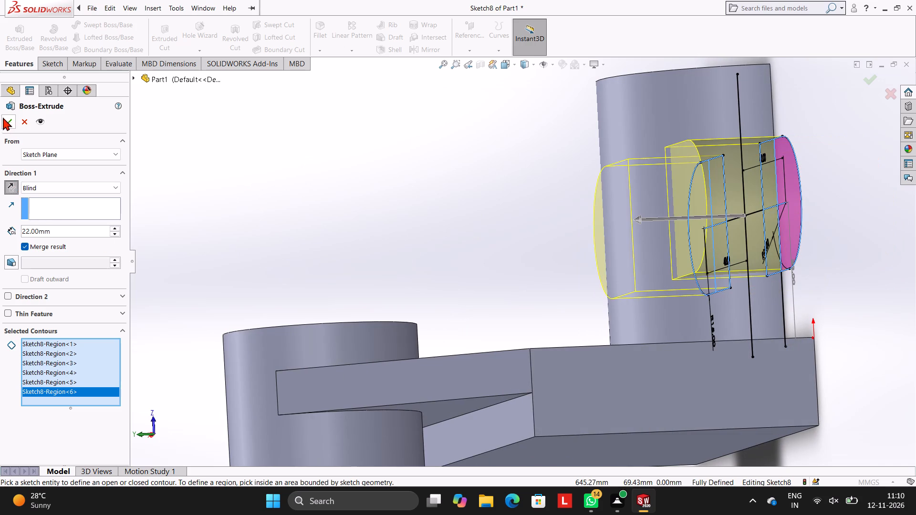
click(9, 120)
click(244, 176)
middle_drag(344, 237, 440, 239)
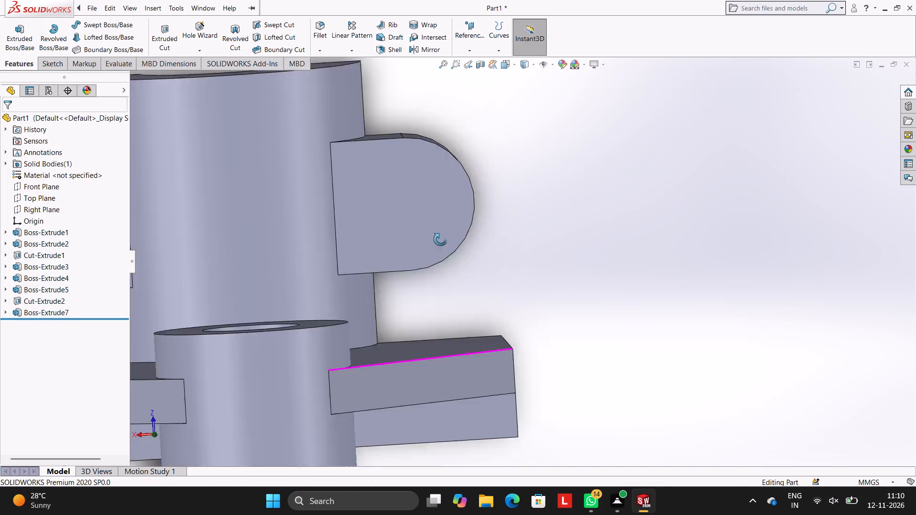
Examine the side lugs, the saddle's underside and the upright from several angles to check the extruded lugs.
middle_drag(440, 239, 420, 186)
scroll(463, 246, up, 2)
middle_drag(403, 293, 532, 354)
middle_drag(386, 299, 448, 370)
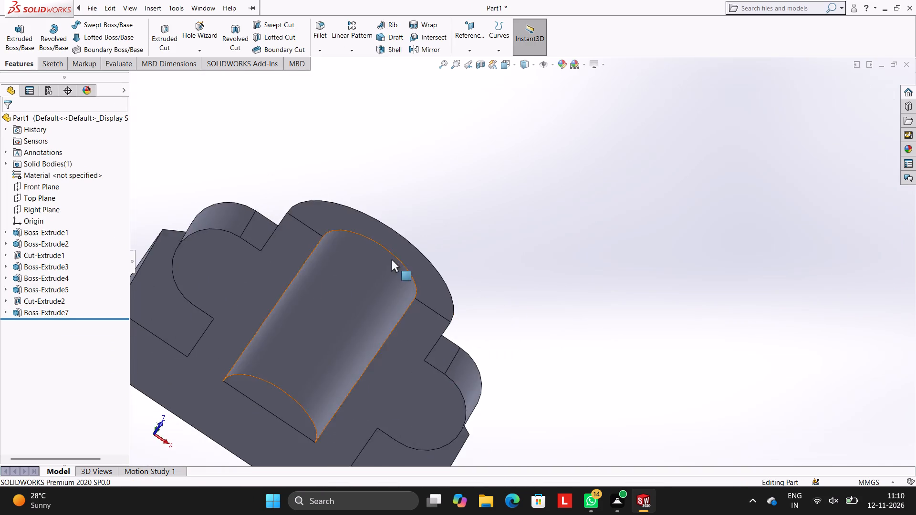
middle_drag(389, 254, 423, 341)
middle_drag(403, 283, 417, 380)
scroll(378, 300, up, 2)
middle_drag(430, 284, 417, 291)
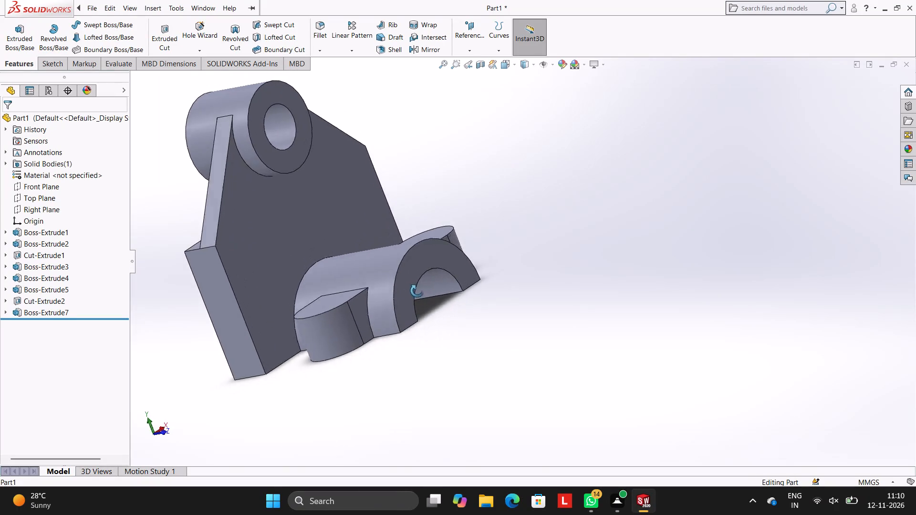
middle_drag(417, 291, 379, 320)
scroll(391, 341, down, 8)
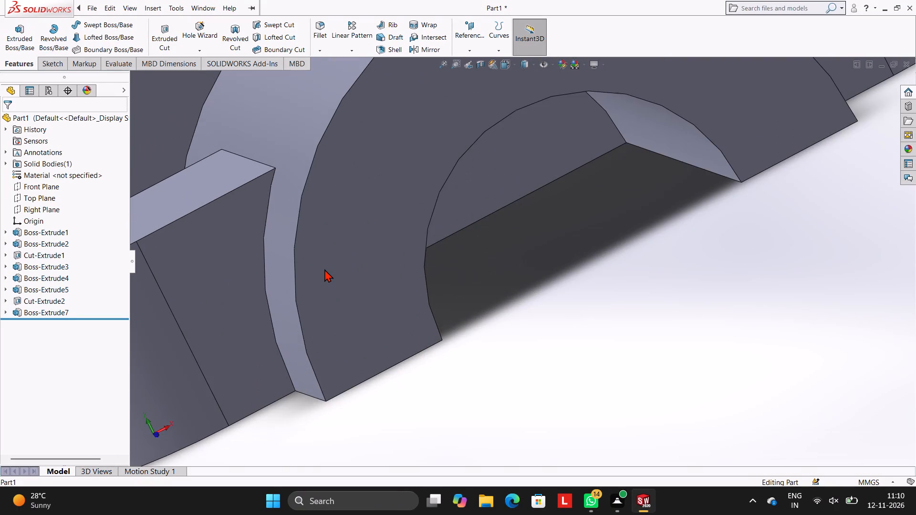
scroll(280, 160, down, 7)
middle_drag(397, 237, 383, 235)
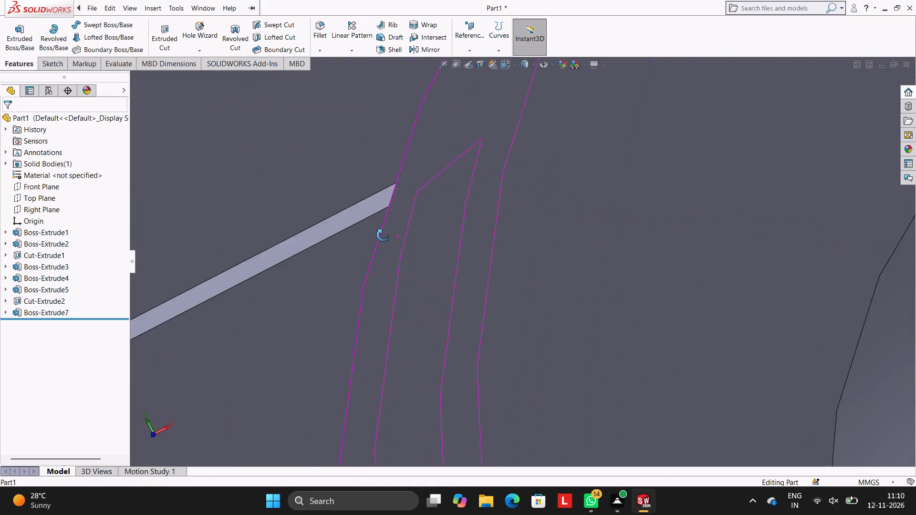
middle_drag(383, 235, 396, 243)
middle_drag(386, 174, 374, 166)
scroll(375, 171, up, 14)
middle_drag(519, 256, 536, 168)
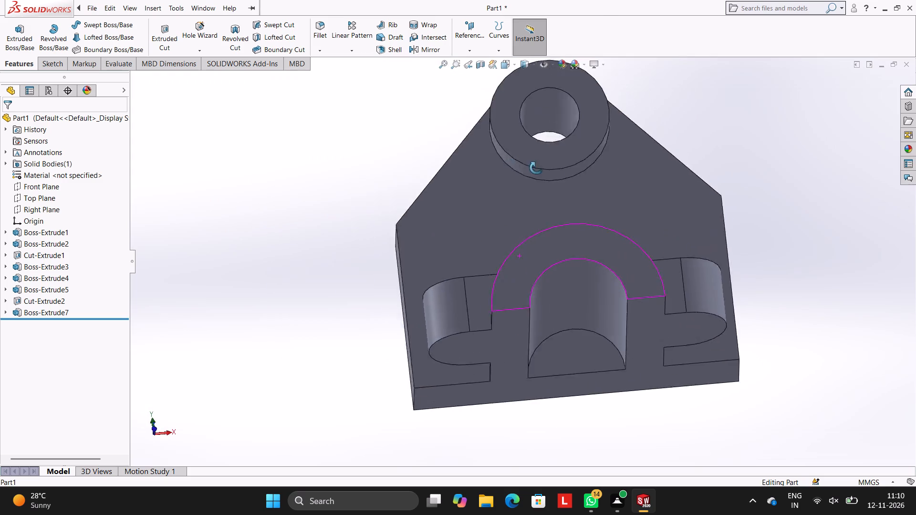
middle_drag(536, 168, 607, 210)
scroll(437, 278, up, 4)
scroll(531, 270, down, 1)
middle_drag(544, 273, 540, 371)
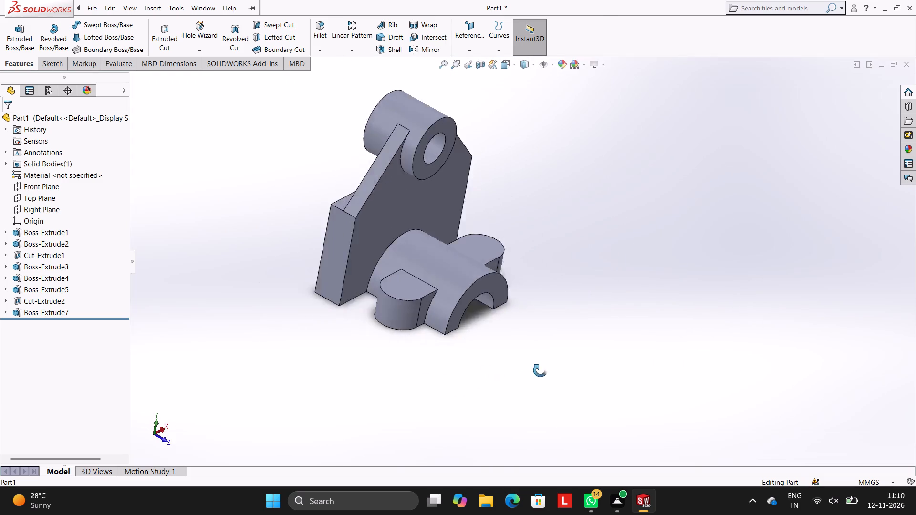
middle_drag(540, 371, 495, 320)
scroll(499, 316, up, 1)
scroll(418, 245, up, 2)
scroll(424, 238, down, 3)
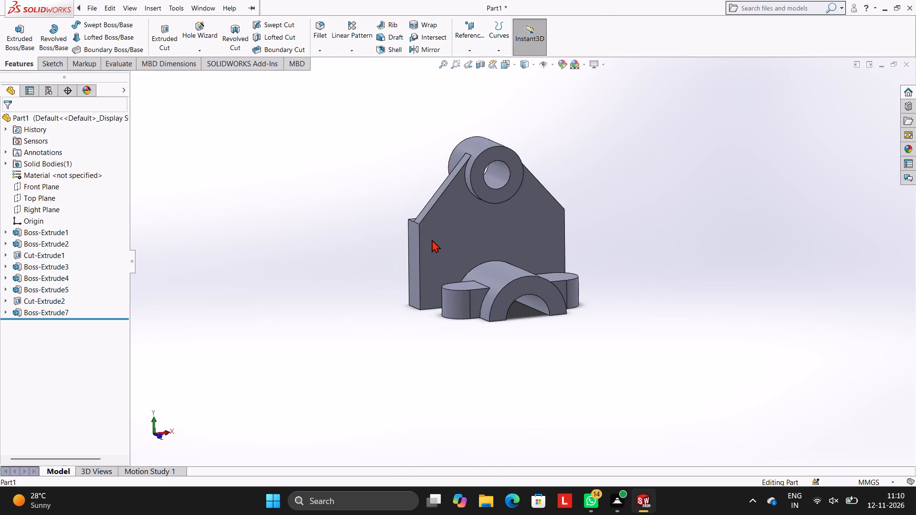
scroll(517, 257, down, 3)
scroll(572, 267, down, 2)
scroll(574, 224, up, 3)
Start a sketch on the upright's front face and draw a 15 mm diameter circle about 18 mm across and 60 mm above the origin.
click(425, 208)
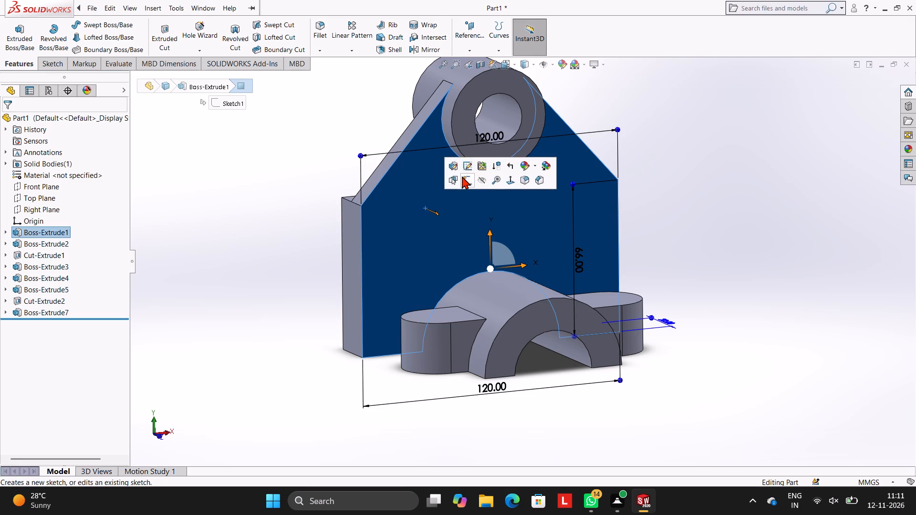
click(467, 178)
key(ctrl+8)
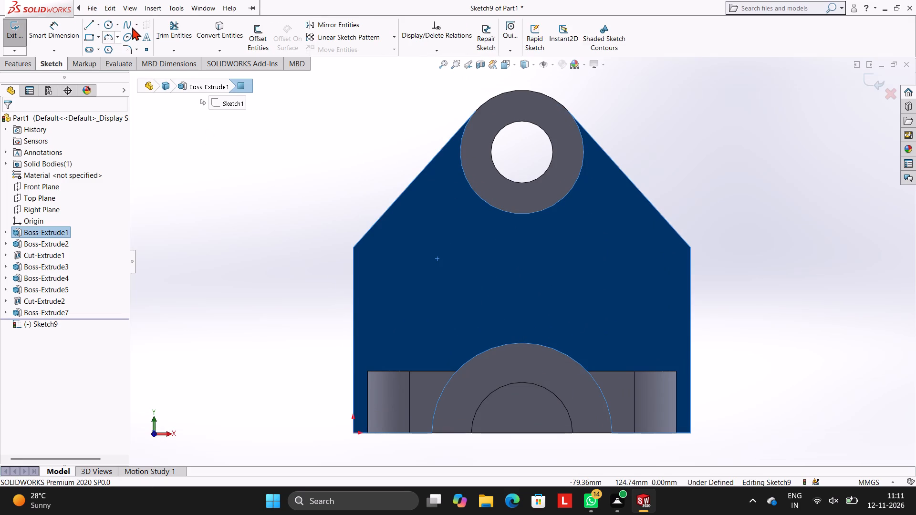
click(109, 28)
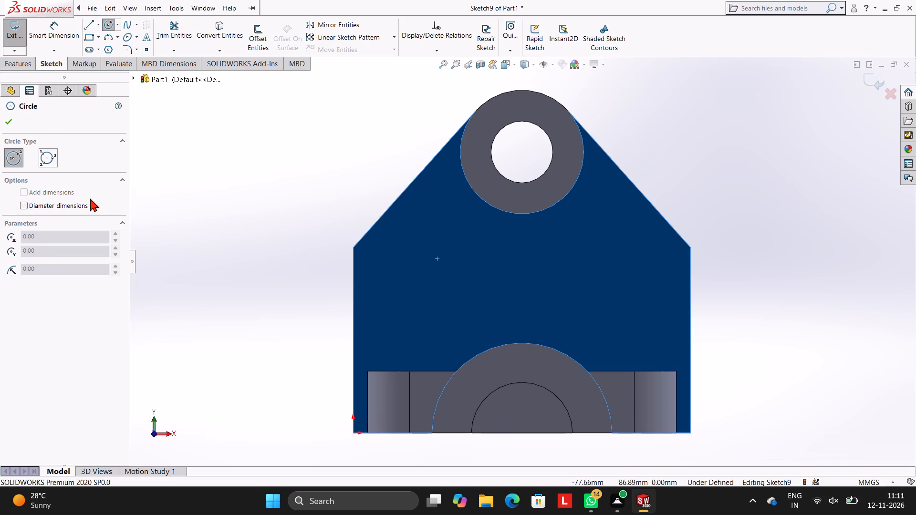
click(66, 202)
click(405, 263)
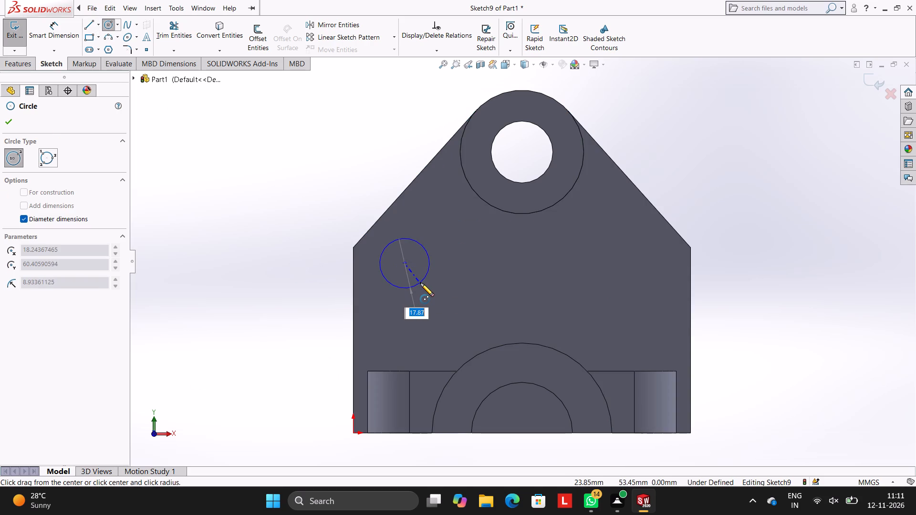
text(15)
key(Return)
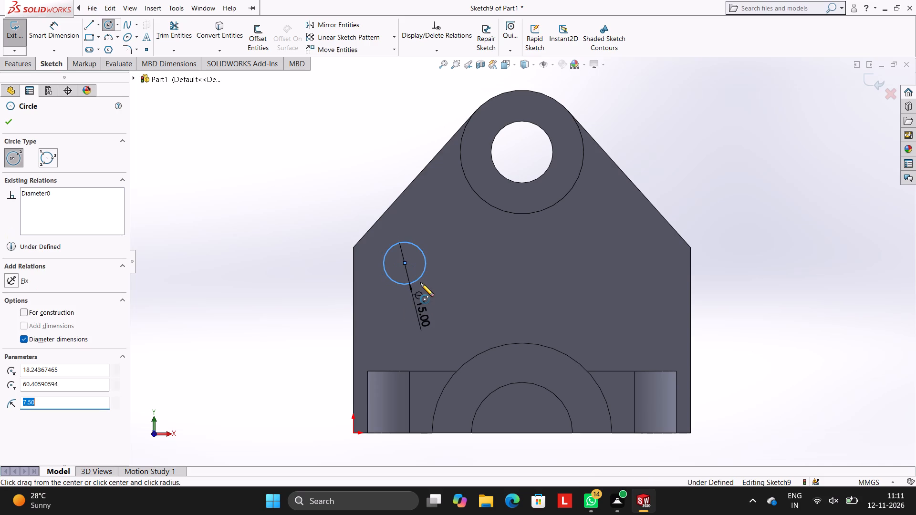
key(Escape)
key(Escape)
key(Escape)
key(Escape)
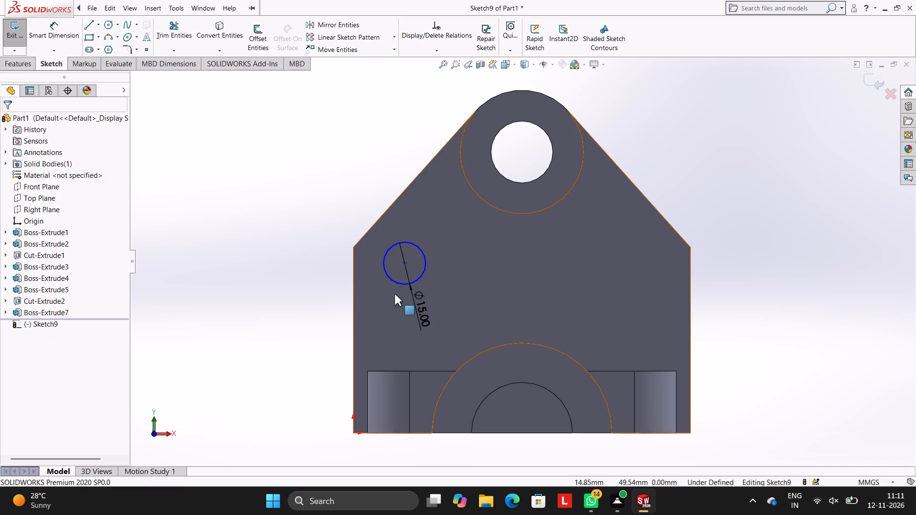
key(Escape)
Draw a second 15 mm diameter circle at about the same height near the upright's opposite edge, farther from the origin.
click(106, 28)
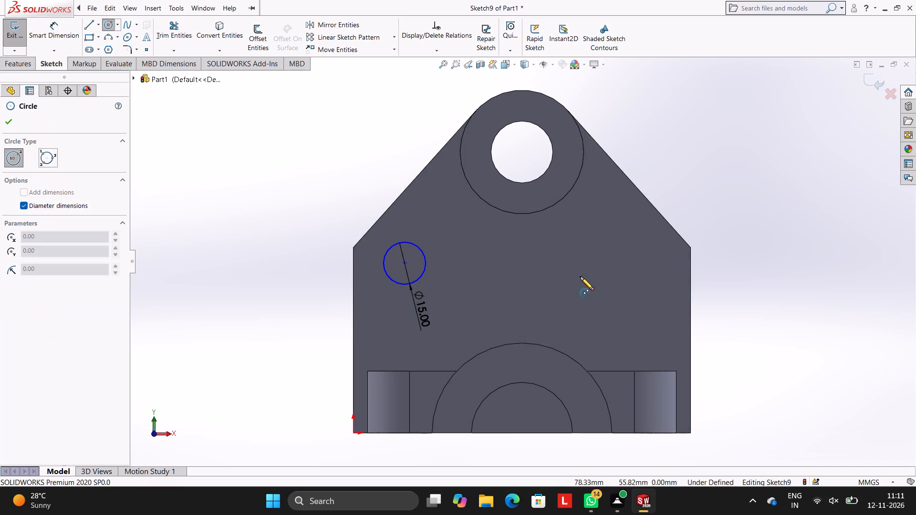
click(638, 264)
text(15)
key(Return)
key(Escape)
key(Escape)
key(Escape)
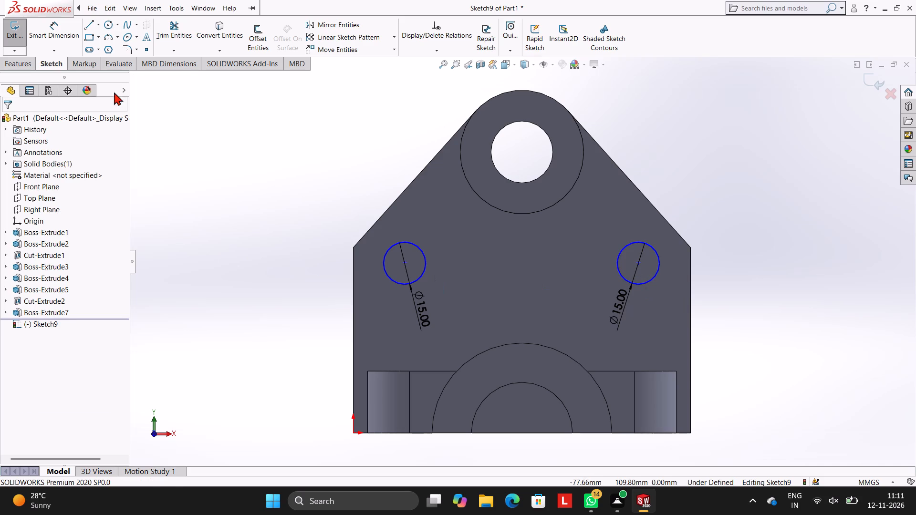
Dimension the centre of the circle nearer the origin at 44 mm vertically above the origin.
click(65, 42)
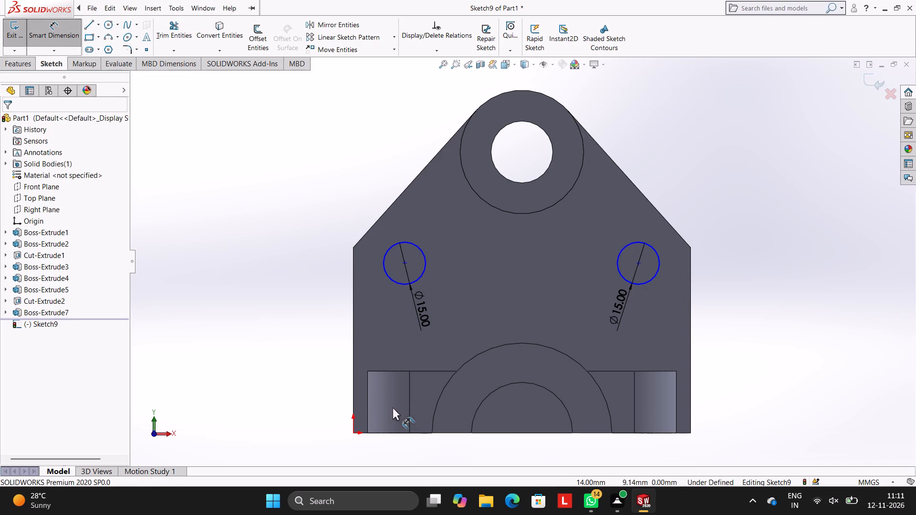
click(353, 433)
click(403, 261)
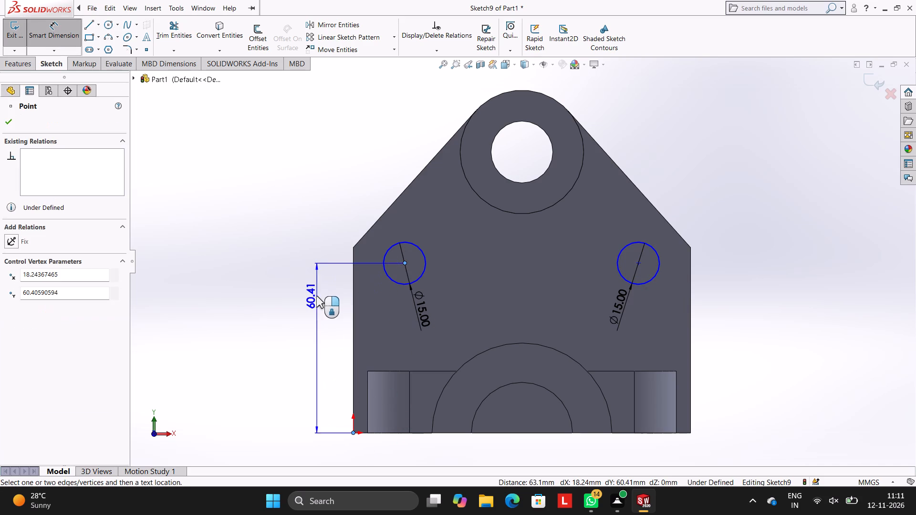
click(302, 298)
text(44)
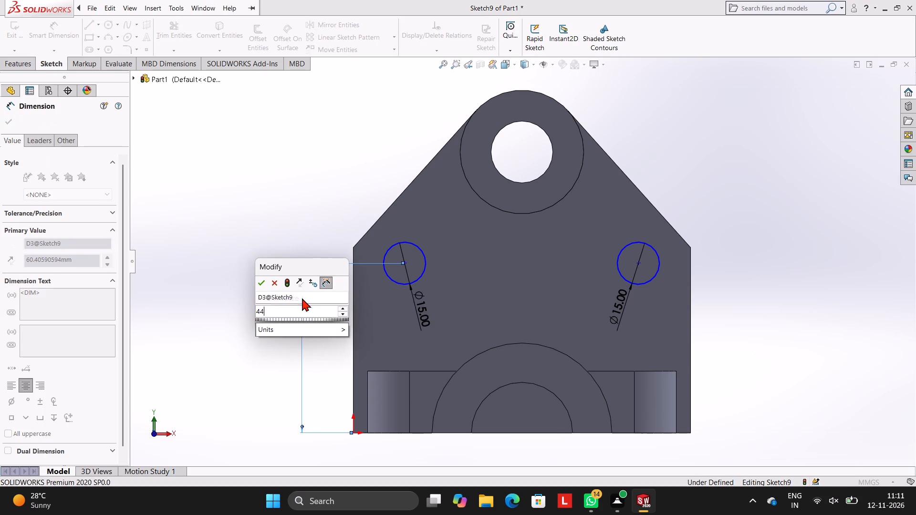
key(Return)
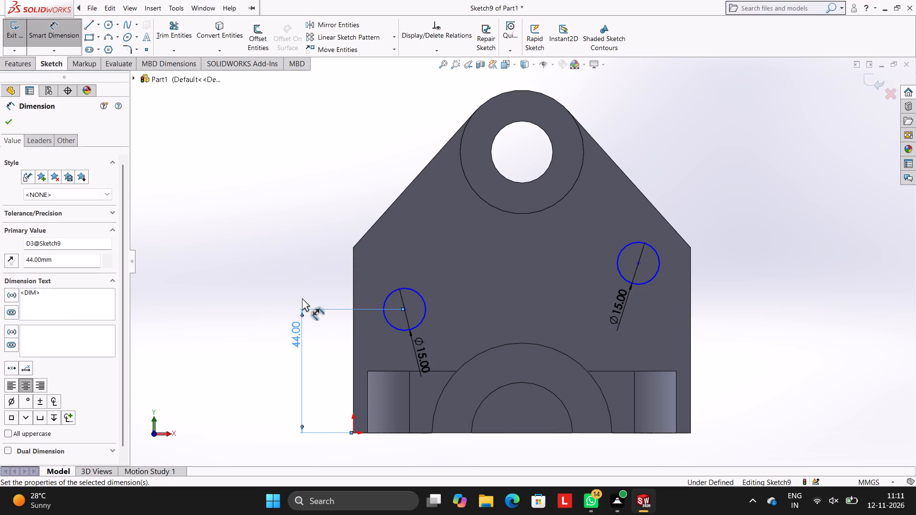
key(Escape)
key(Escape)
key(Escape)
key(Escape)
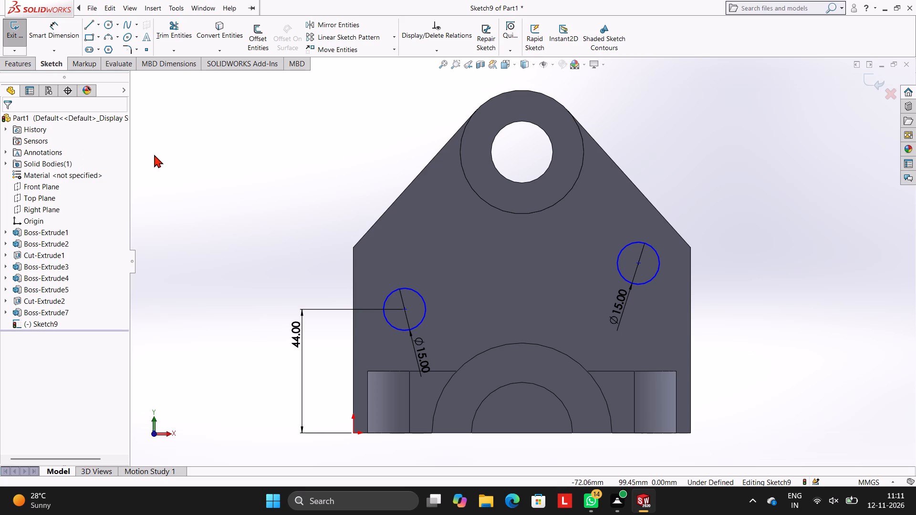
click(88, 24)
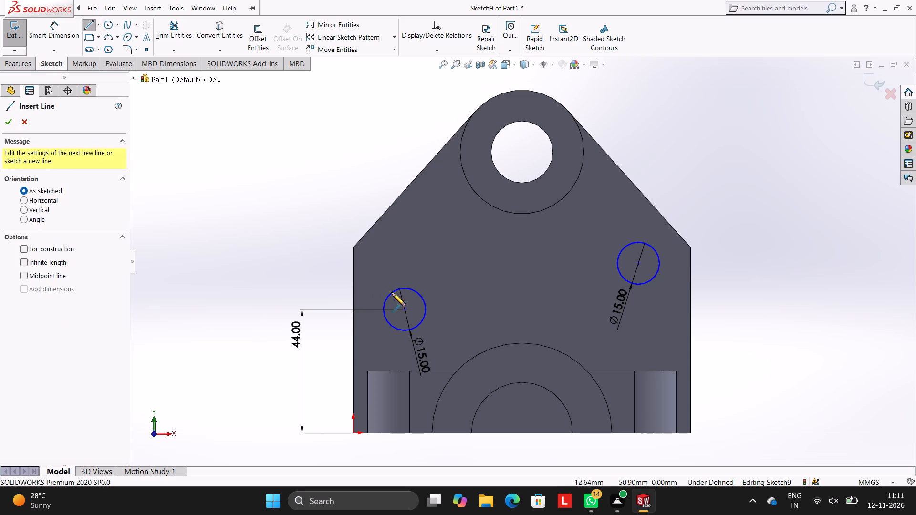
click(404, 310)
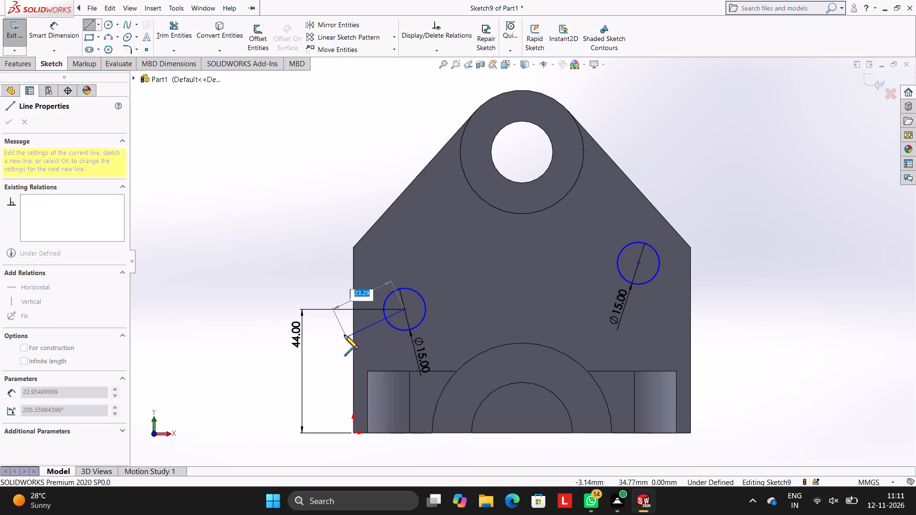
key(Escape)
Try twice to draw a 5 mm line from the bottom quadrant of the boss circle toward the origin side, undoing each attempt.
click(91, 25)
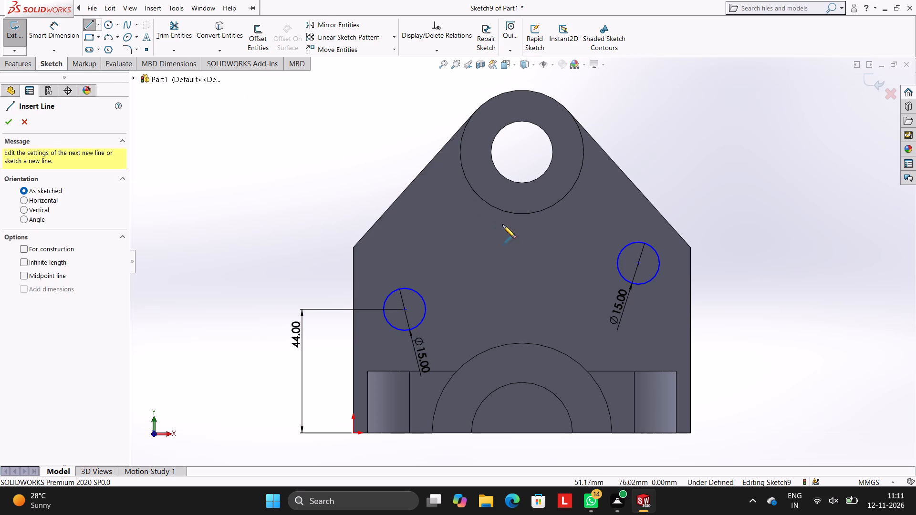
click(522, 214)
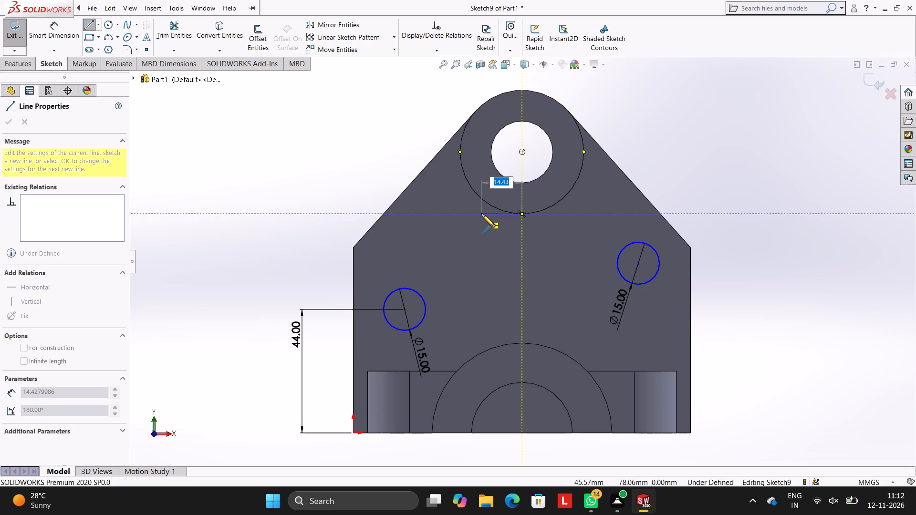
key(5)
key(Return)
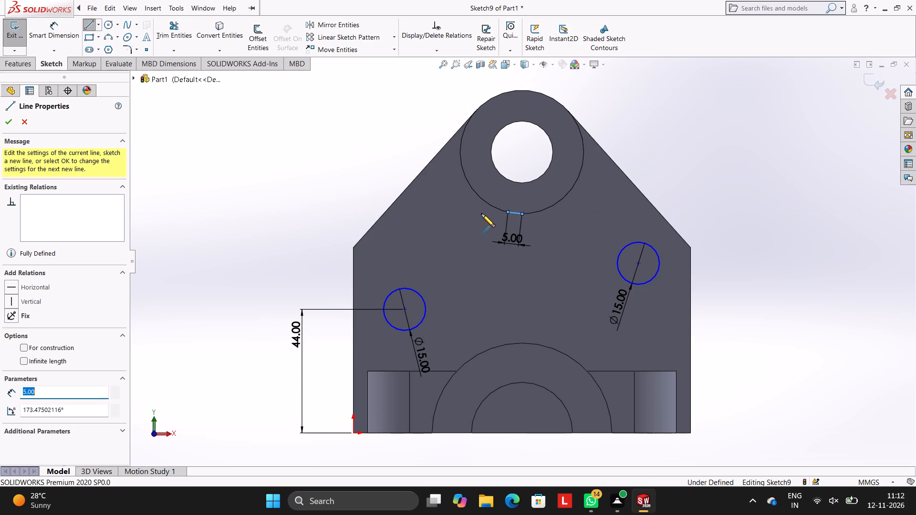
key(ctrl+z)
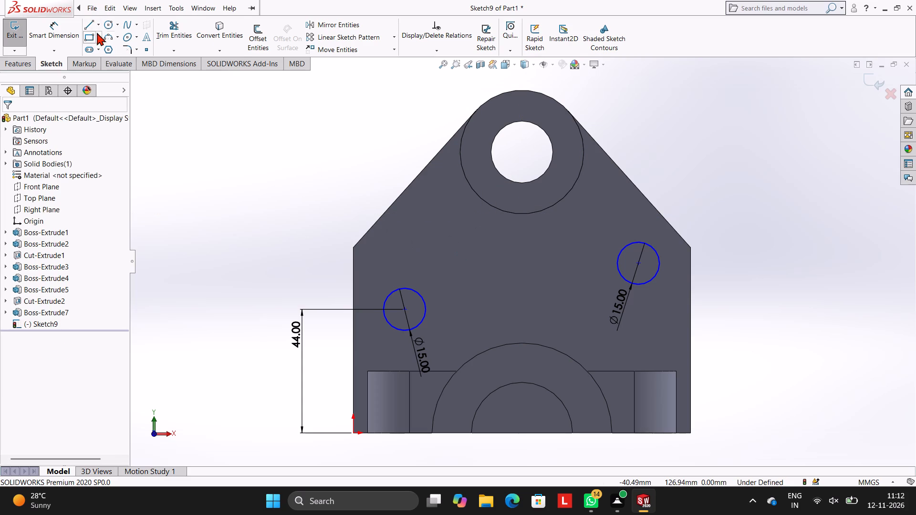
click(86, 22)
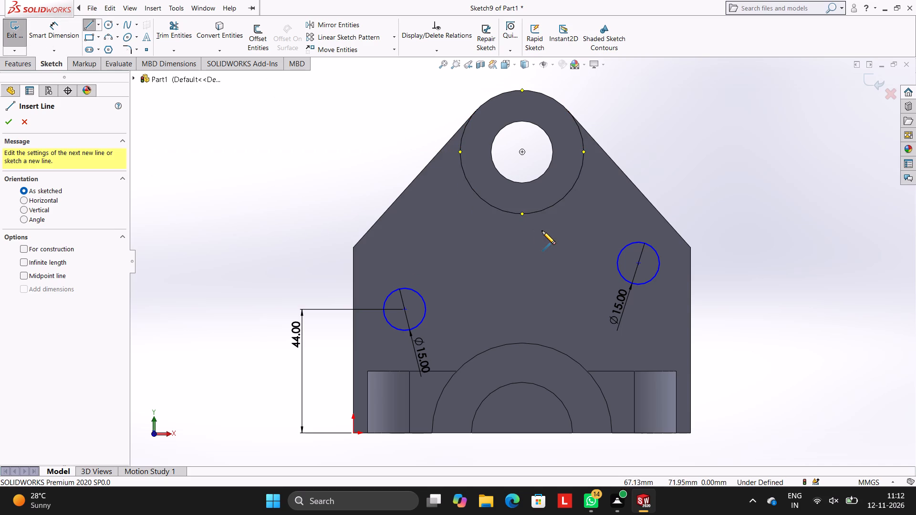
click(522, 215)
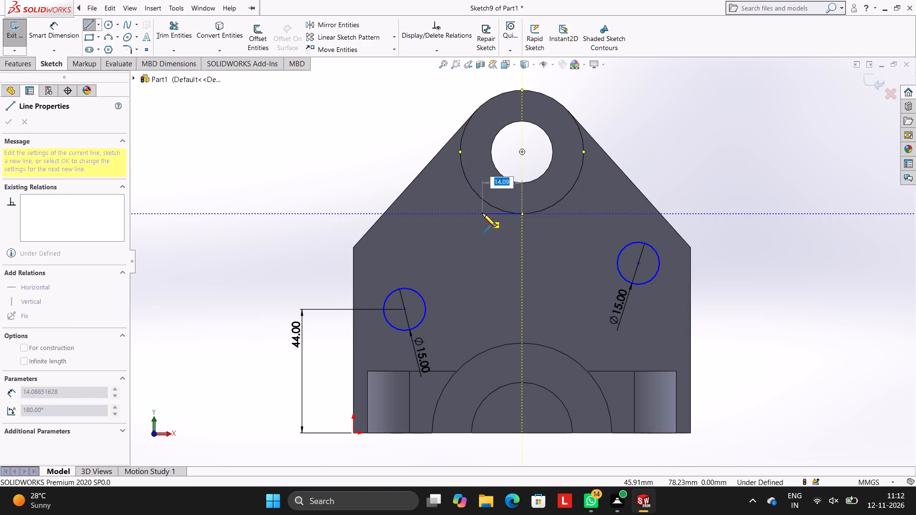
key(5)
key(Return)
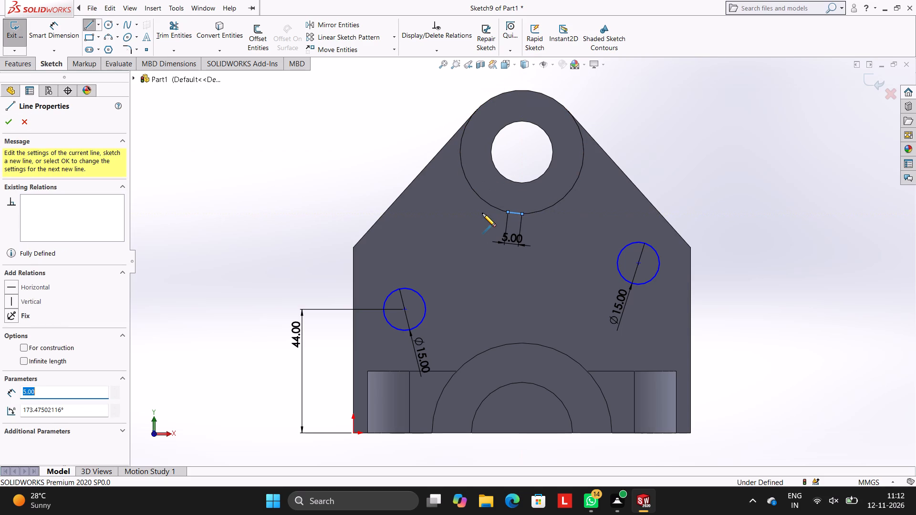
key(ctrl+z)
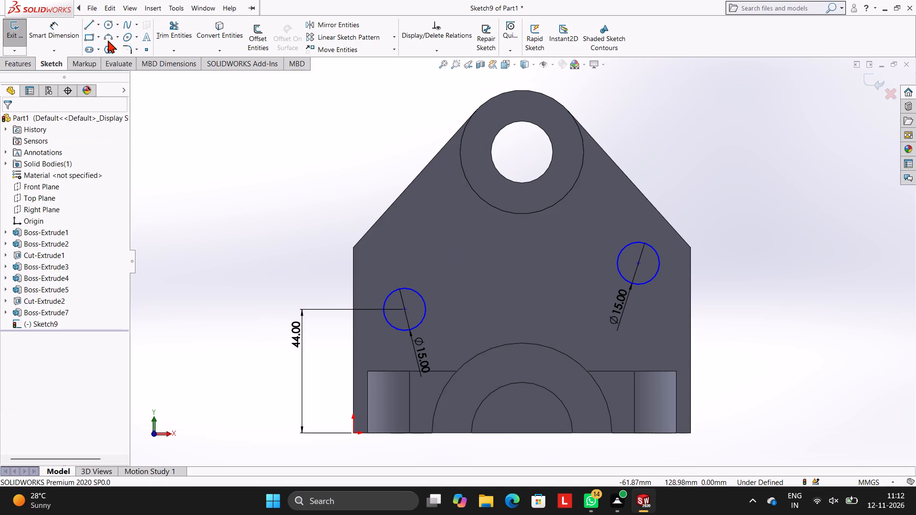
Draw a vertical line from the boss circle's bottom quadrant down to the top of the saddle arc.
click(88, 20)
click(522, 213)
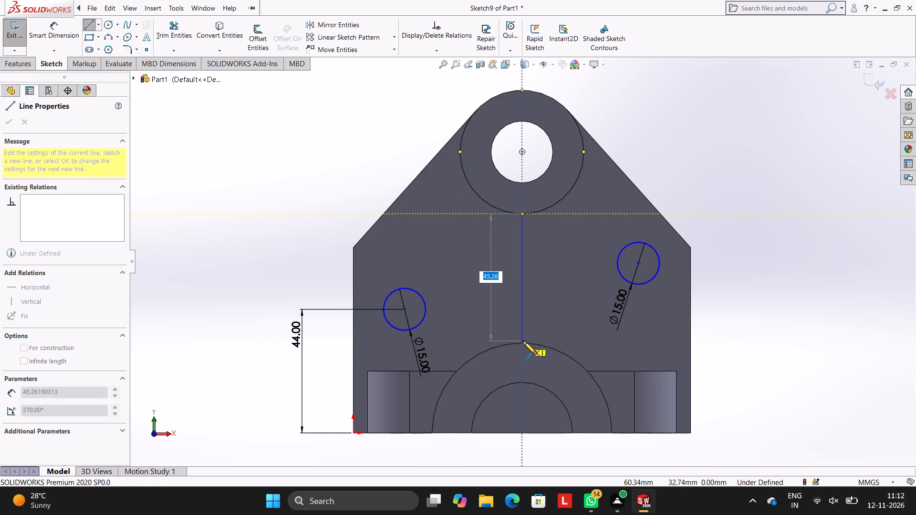
click(522, 342)
key(Escape)
key(Escape)
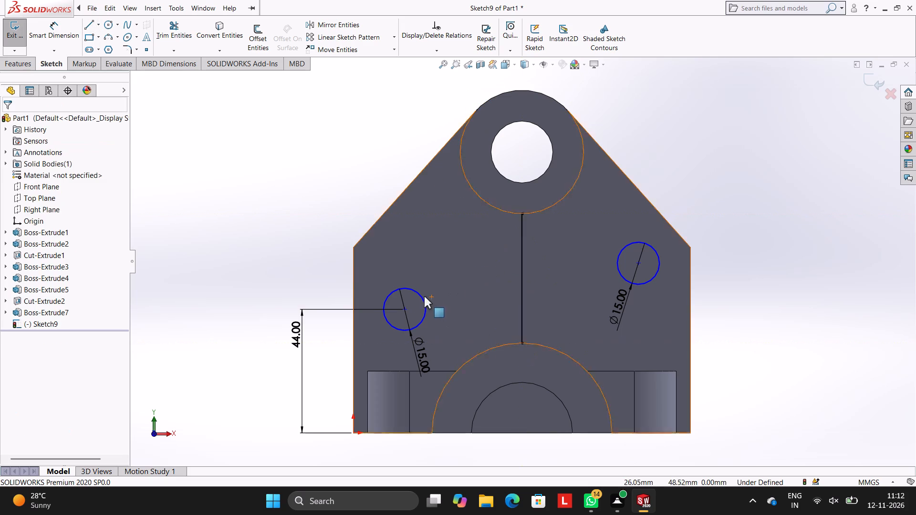
key(Escape)
Draw a 5 mm horizontal line from the midpoint of the central vertical line toward the origin side.
click(88, 20)
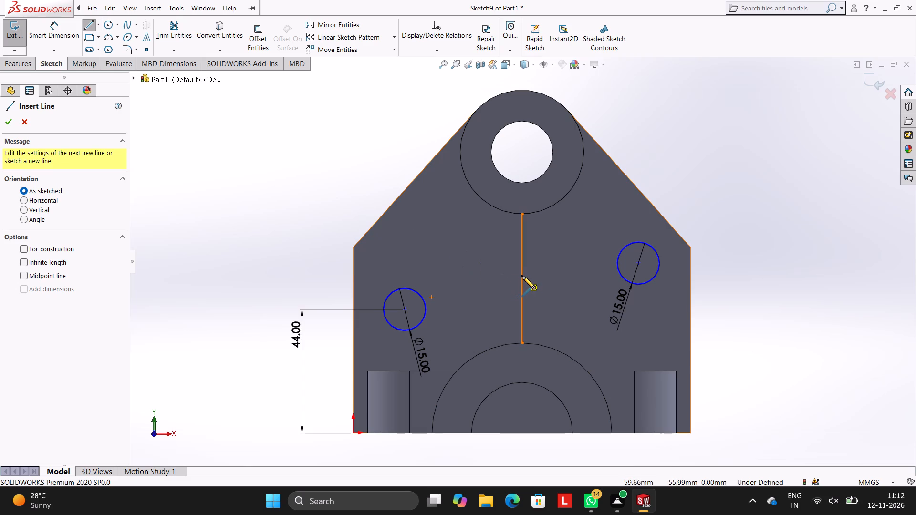
click(521, 278)
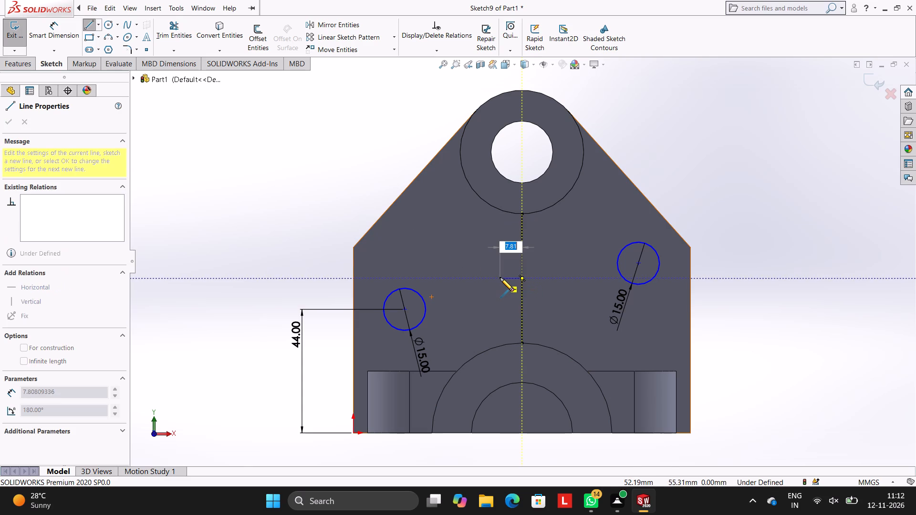
key(5)
key(Return)
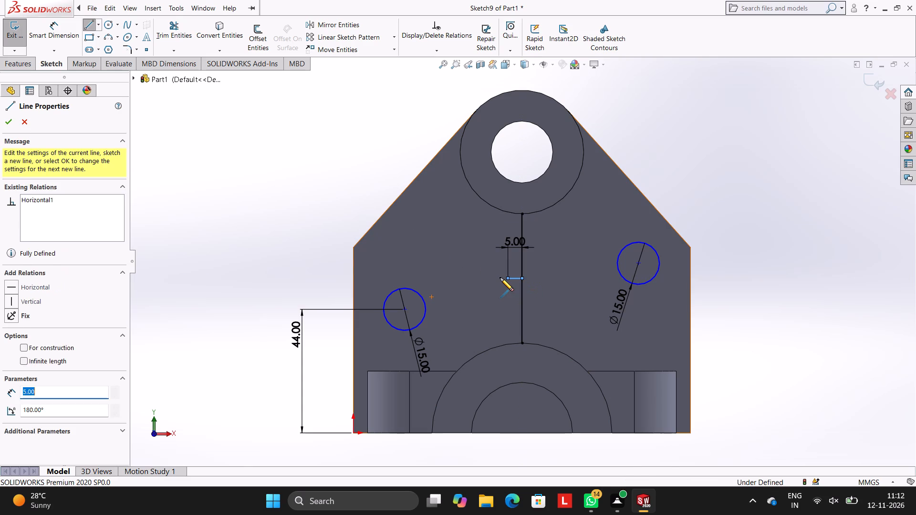
key(Escape)
key(Escape)
key(Escape)
Dimension the horizontal distance from the short line's free end to the centre of the circle nearer the origin as 35 mm.
click(59, 32)
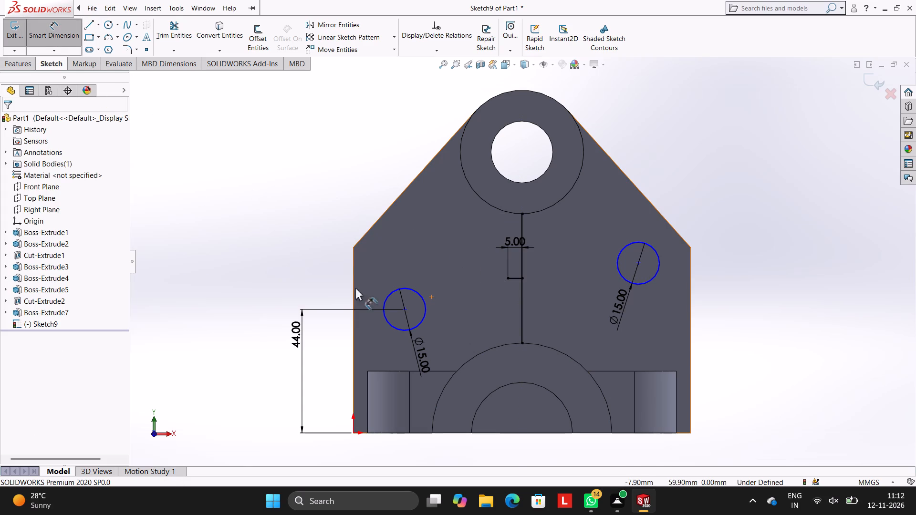
click(508, 277)
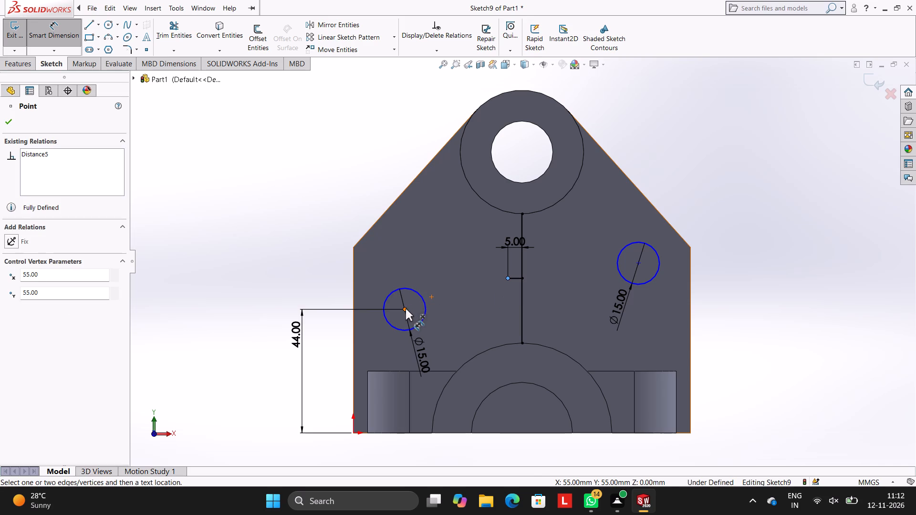
click(405, 309)
click(455, 254)
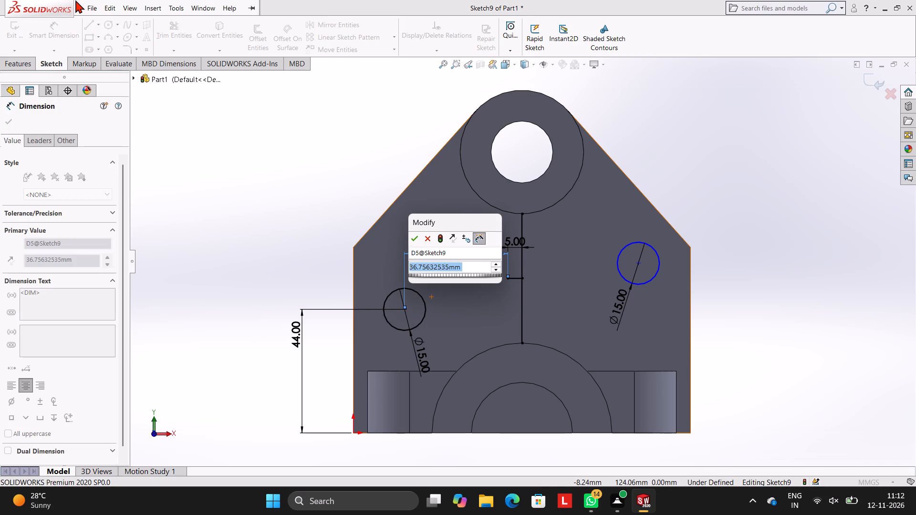
text(35)
key(Return)
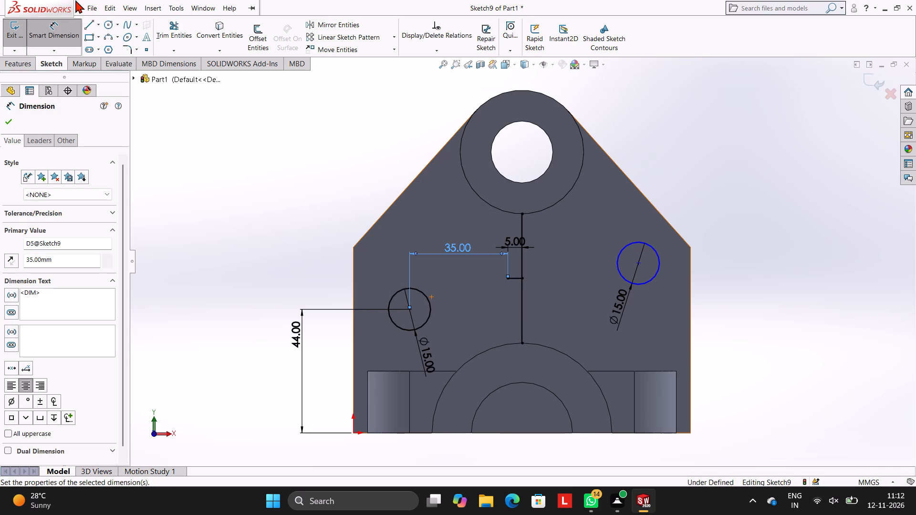
key(Escape)
key(Escape)
key(Escape)
key(Escape)
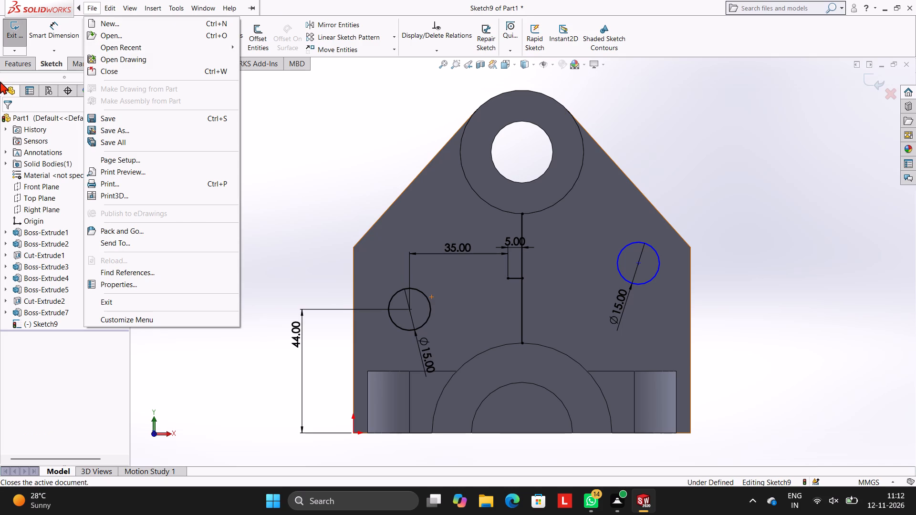
drag(260, 113, 257, 109)
Draw a second 5 mm horizontal line from the central line's midpoint toward the side away from the origin.
click(89, 26)
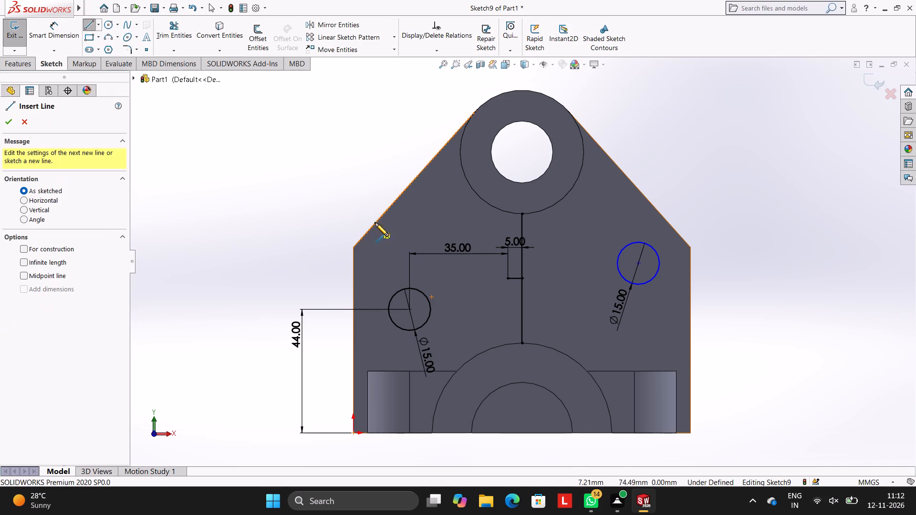
click(522, 278)
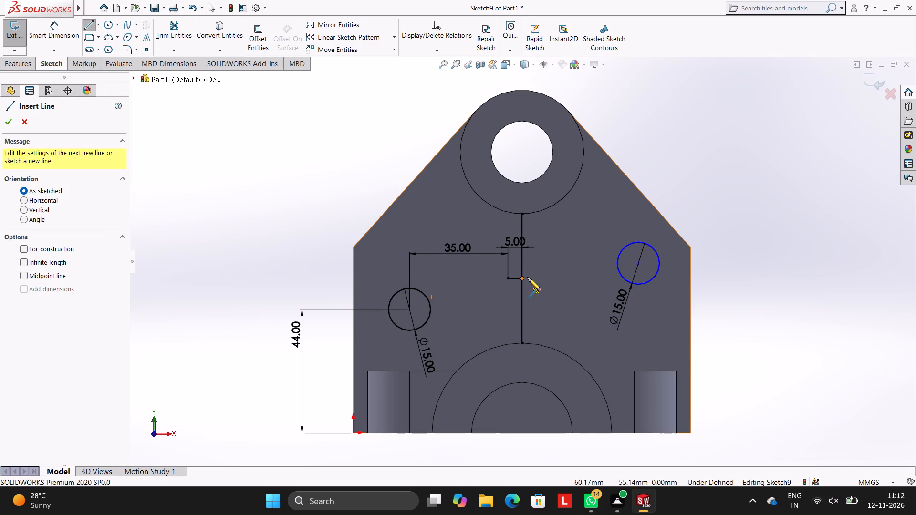
key(5)
key(Return)
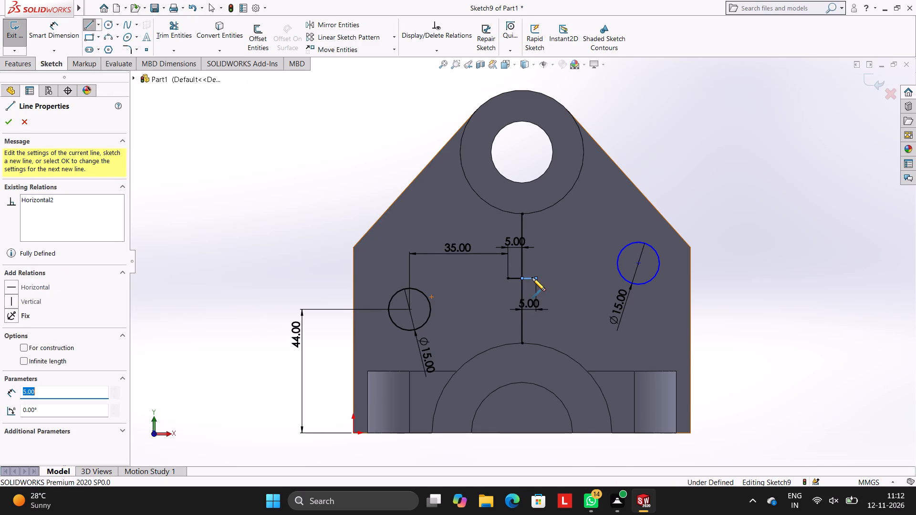
key(Escape)
key(Escape)
key(Escape)
Dimension the horizontal distance from the second short line's free end to the centre of the farther circle as 35 mm.
click(44, 23)
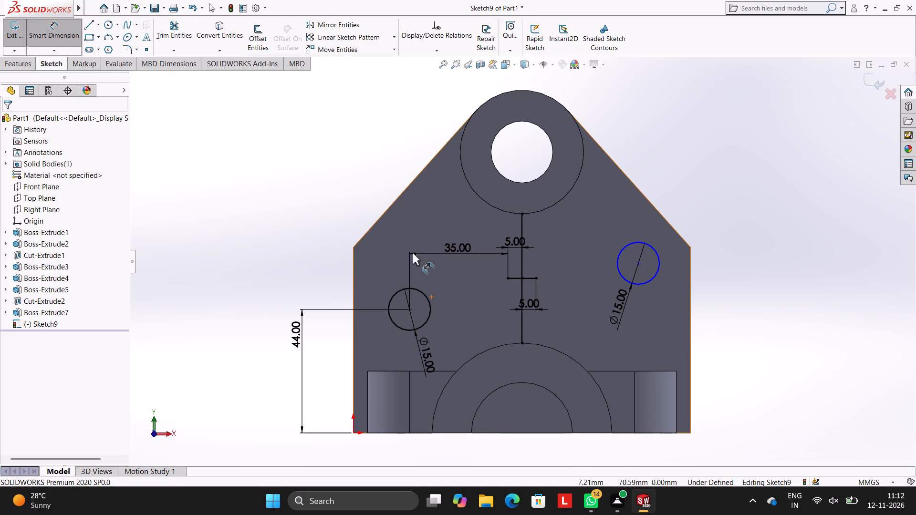
click(535, 278)
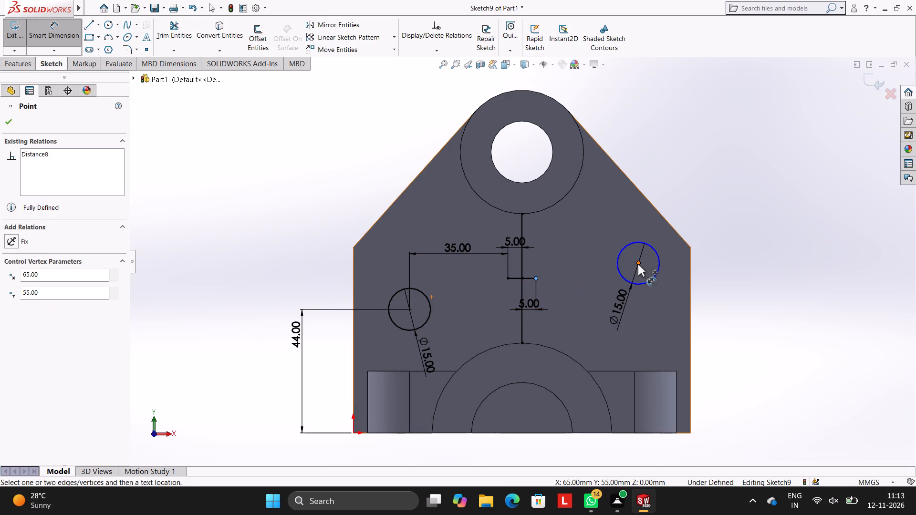
click(638, 264)
click(602, 234)
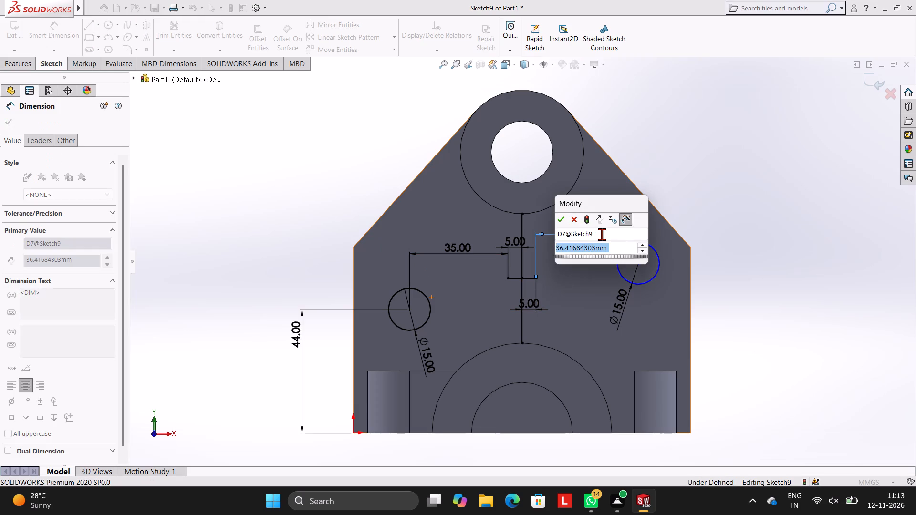
text(35)
key(Return)
key(Escape)
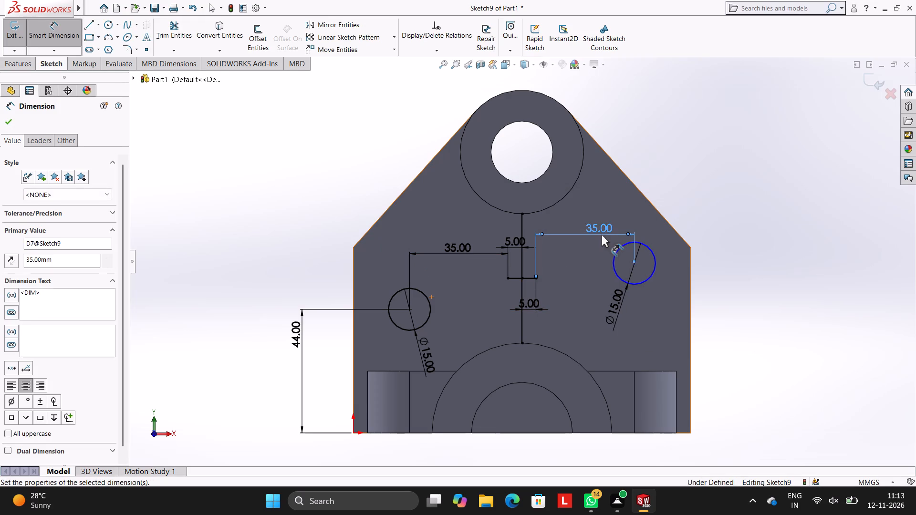
key(Escape)
key(Escape)
key(Escape)
Dimension the farther circle's centre at 44 mm vertically above the upright's bottom corner on that side.
click(73, 30)
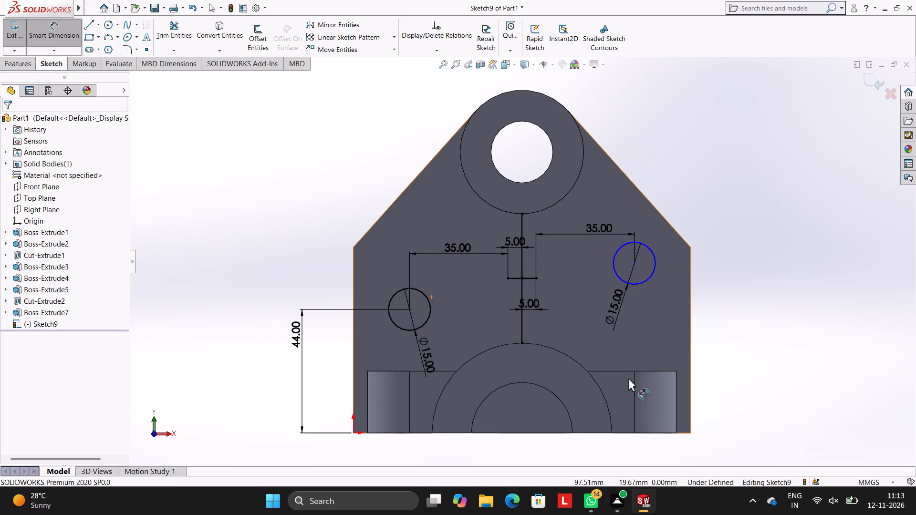
click(690, 433)
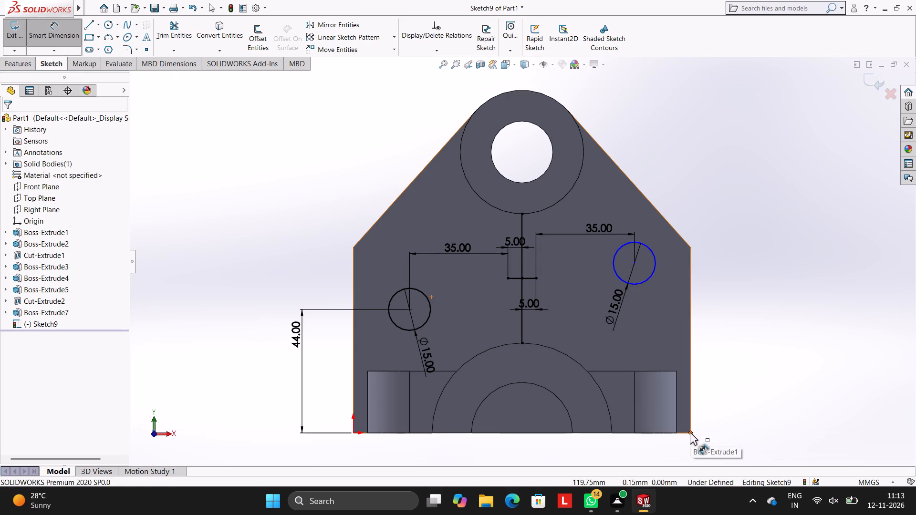
click(634, 263)
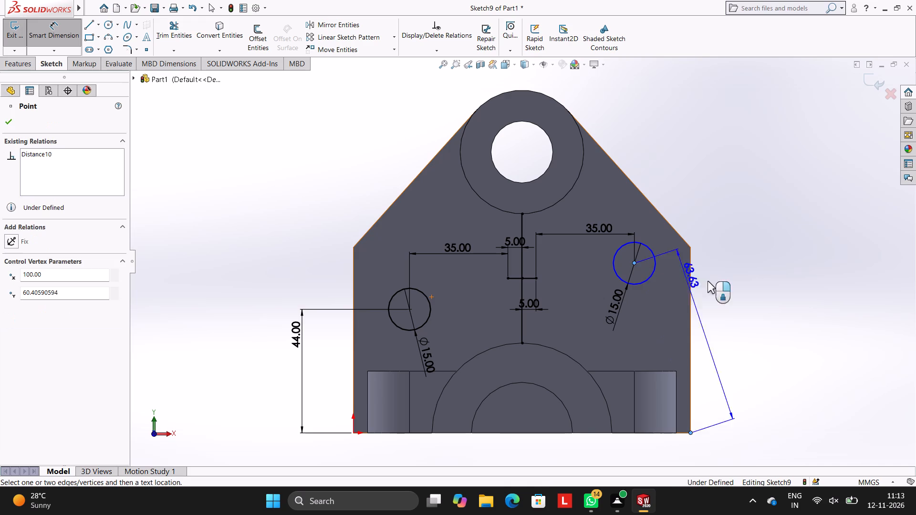
click(753, 287)
text(44)
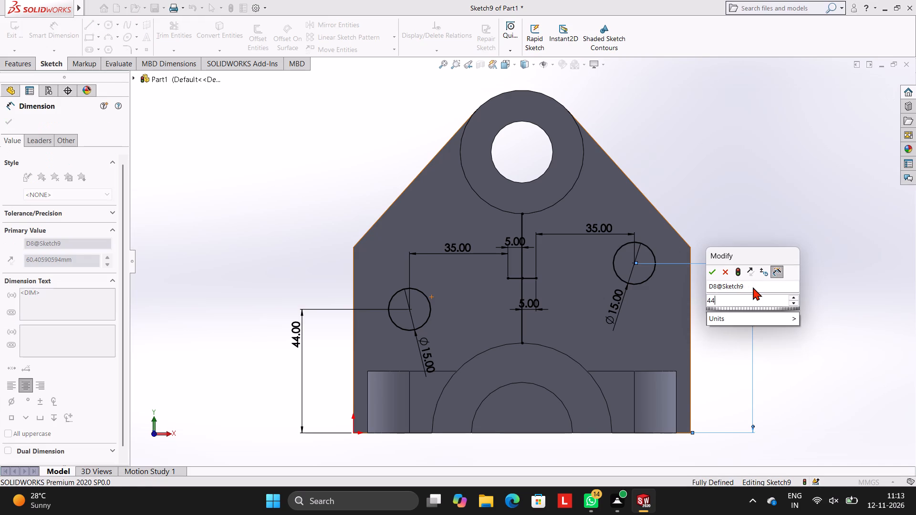
key(Return)
key(Escape)
key(Escape)
key(Escape)
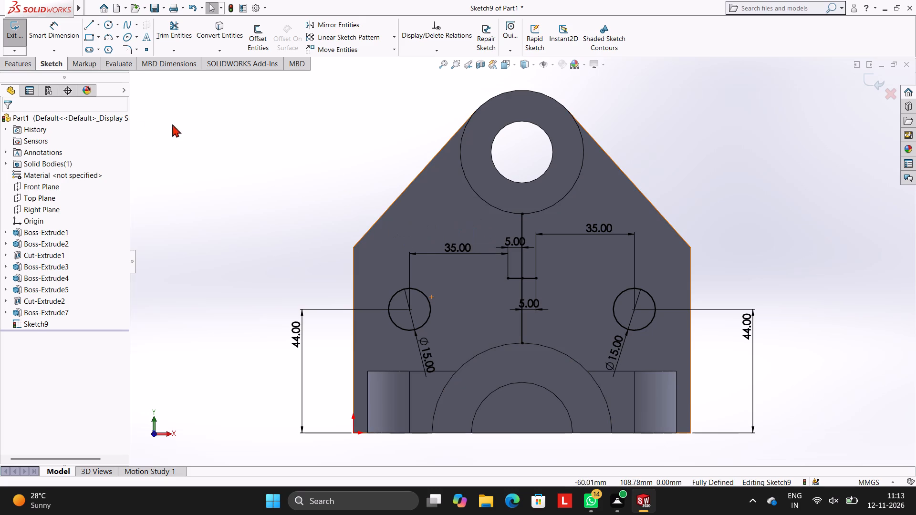
Cut both 15 mm circles through the upright with a blind Extruded Cut 30 mm deep.
click(21, 63)
click(176, 36)
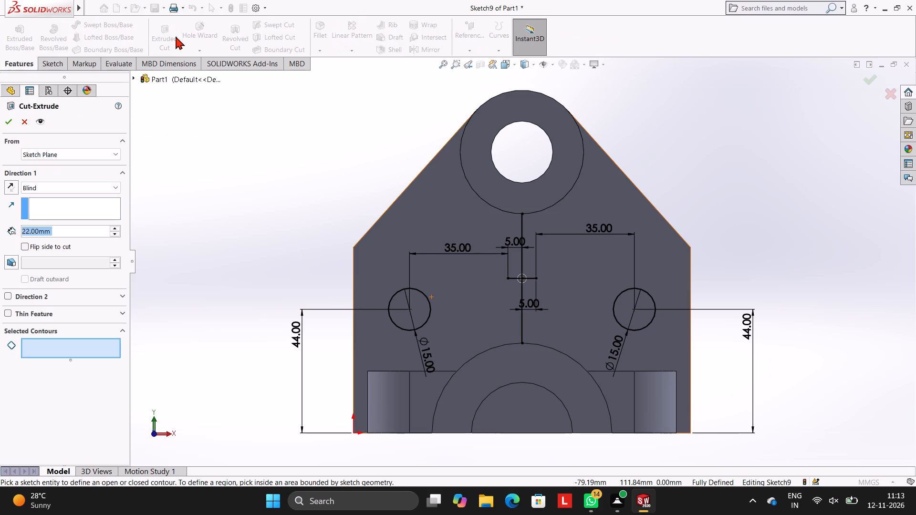
click(413, 319)
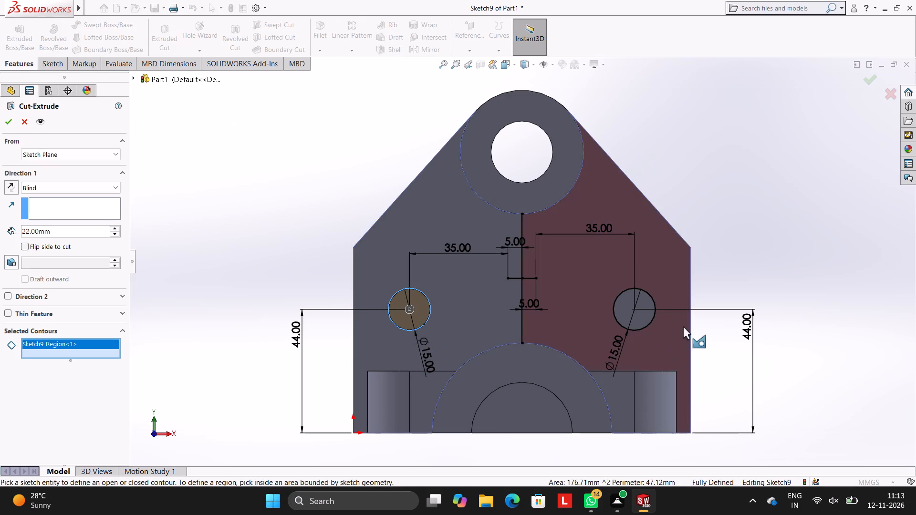
click(645, 309)
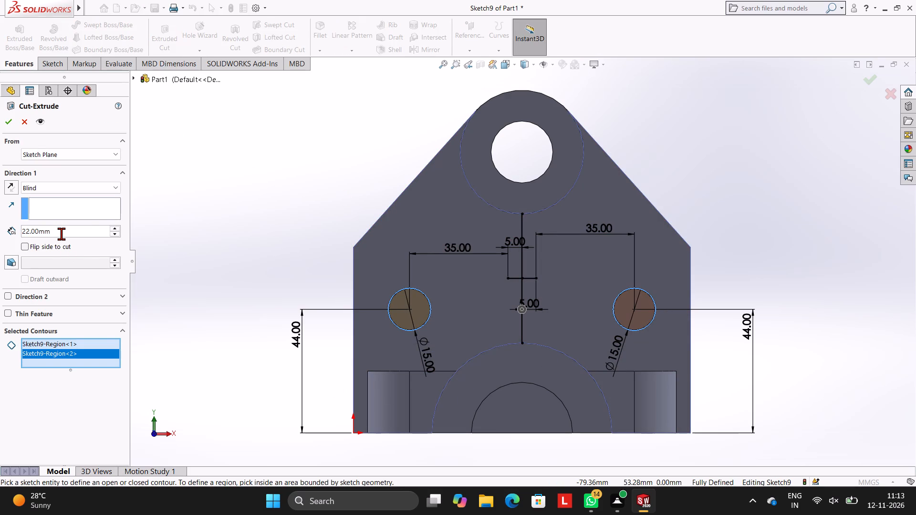
click(61, 234)
key(BackSpace)
key(BackSpace)
key(BackSpace)
key(BackSpace)
key(BackSpace)
key(BackSpace)
key(BackSpace)
key(BackSpace)
key(BackSpace)
key(BackSpace)
key(BackSpace)
key(BackSpace)
key(BackSpace)
key(BackSpace)
key(BackSpace)
key(BackSpace)
text(30)
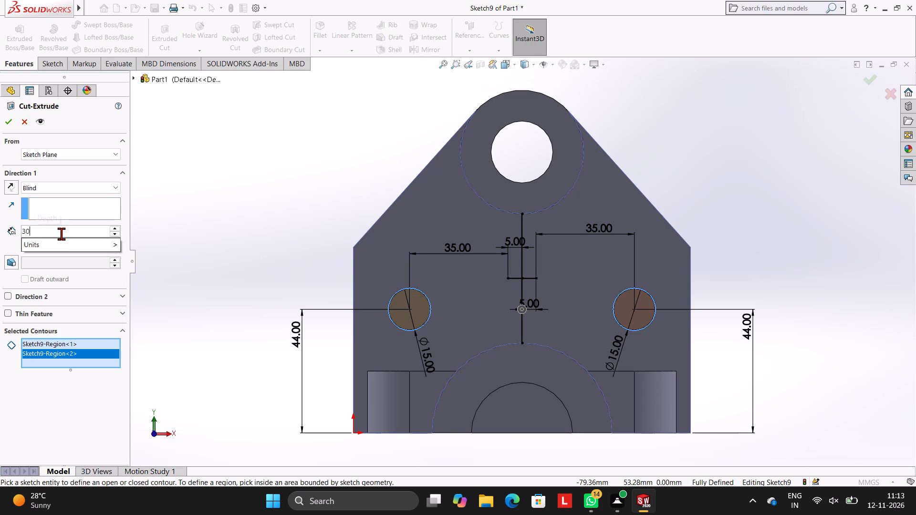
key(Return)
click(7, 117)
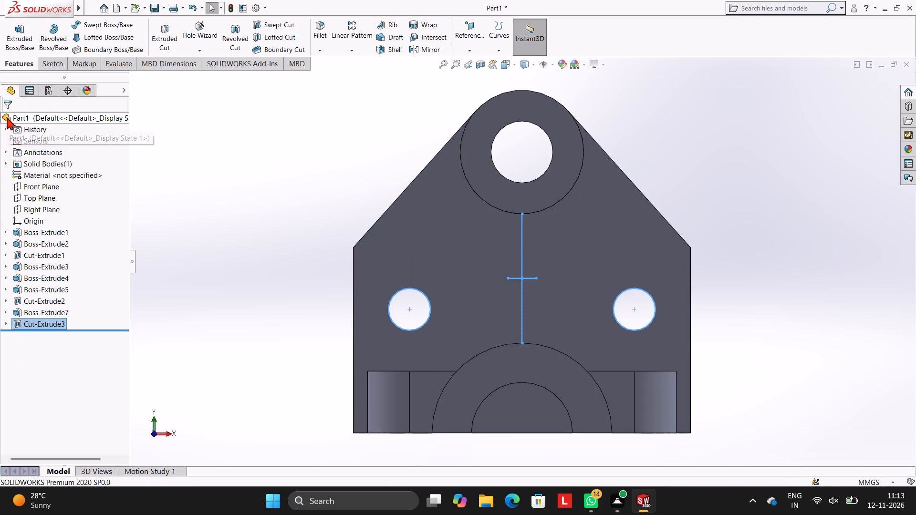
click(191, 175)
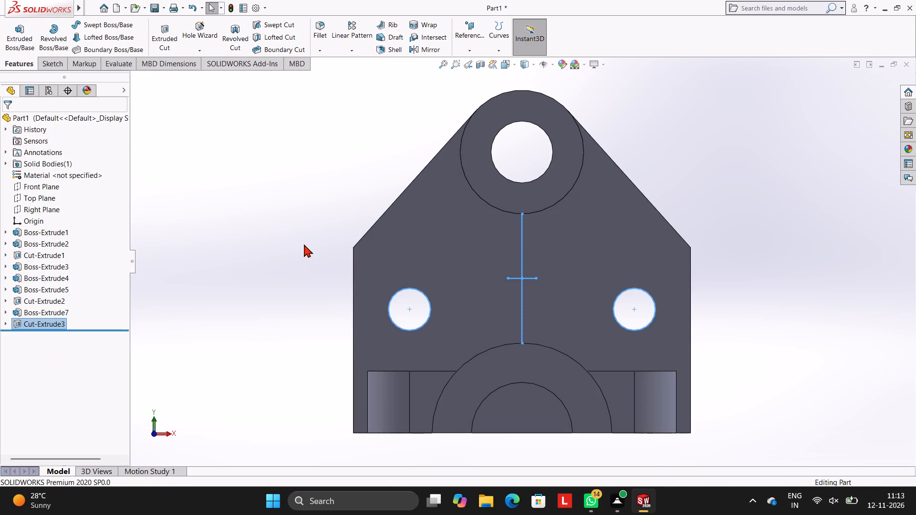
Start a sketch on the upright's side face and draw a sloping line from the eye boss's underside at the front face to the saddle's outer top corner.
scroll(310, 242, up, 3)
middle_drag(353, 248, 392, 288)
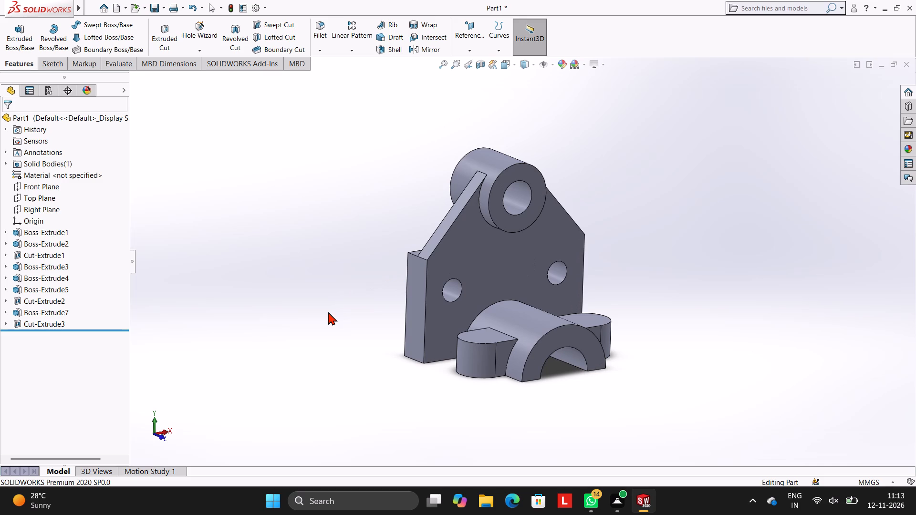
middle_drag(522, 290, 575, 270)
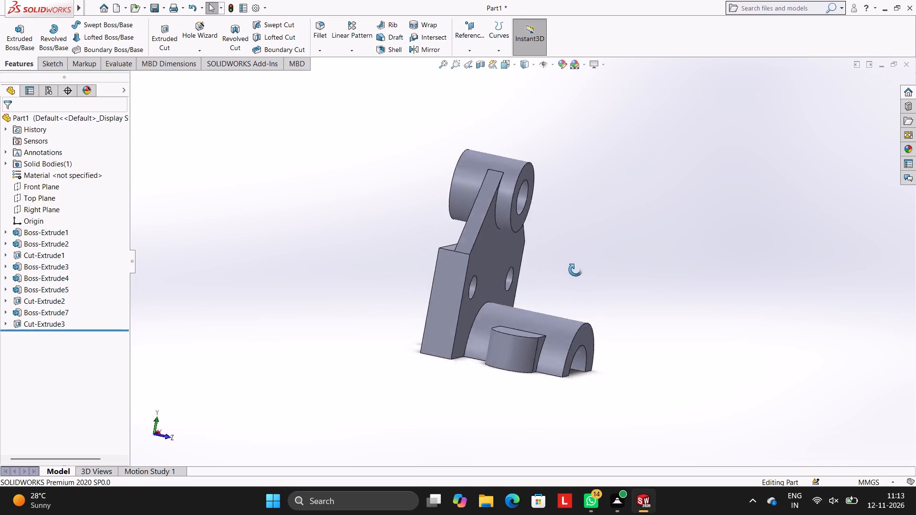
middle_drag(575, 270, 558, 272)
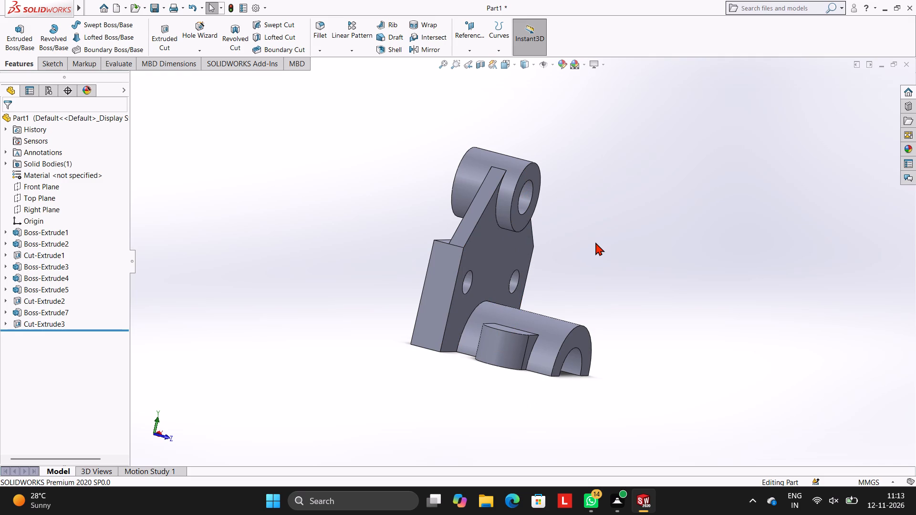
click(449, 290)
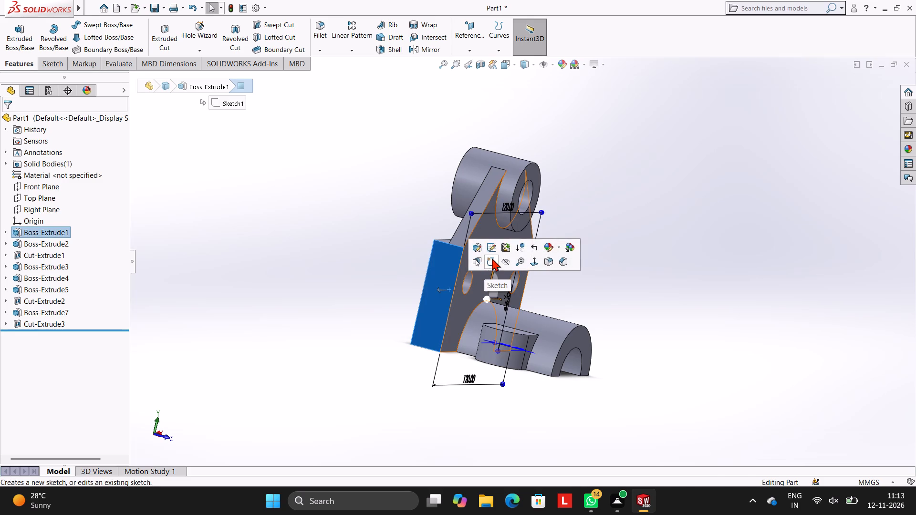
click(492, 260)
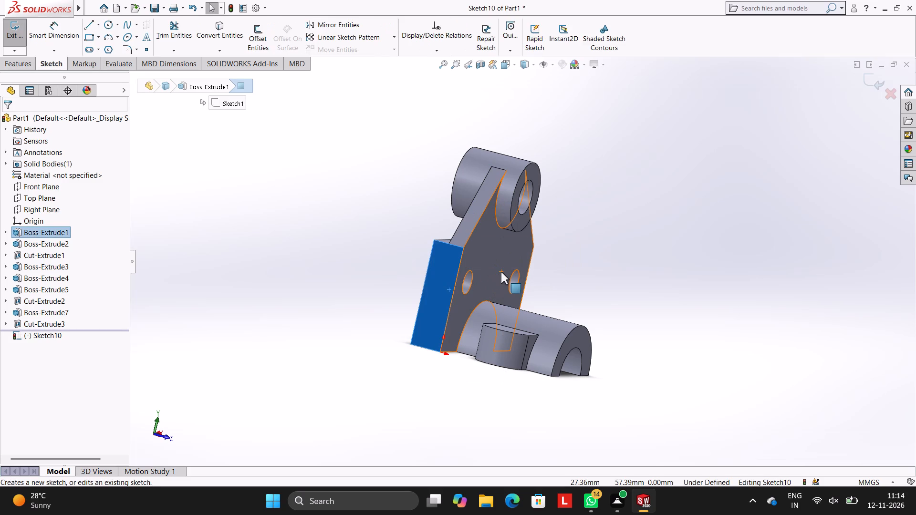
key(ctrl+8)
scroll(586, 312, up, 2)
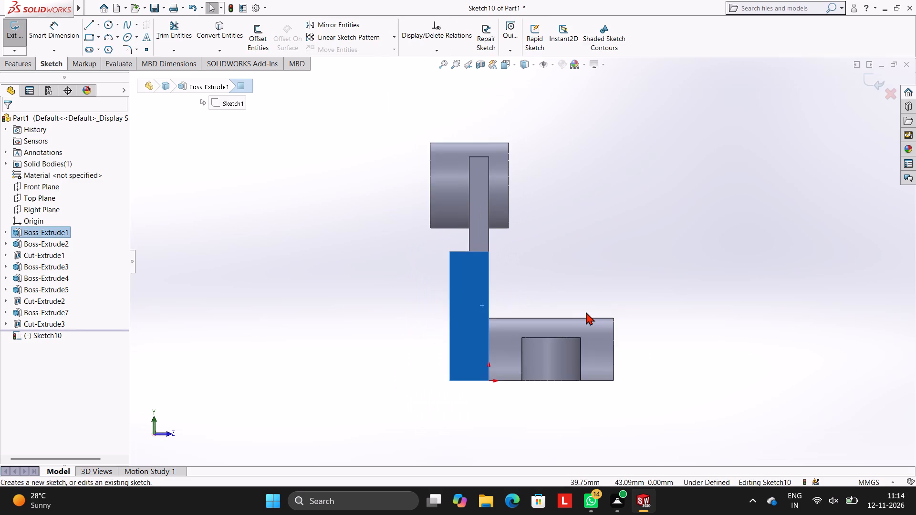
scroll(588, 311, down, 1)
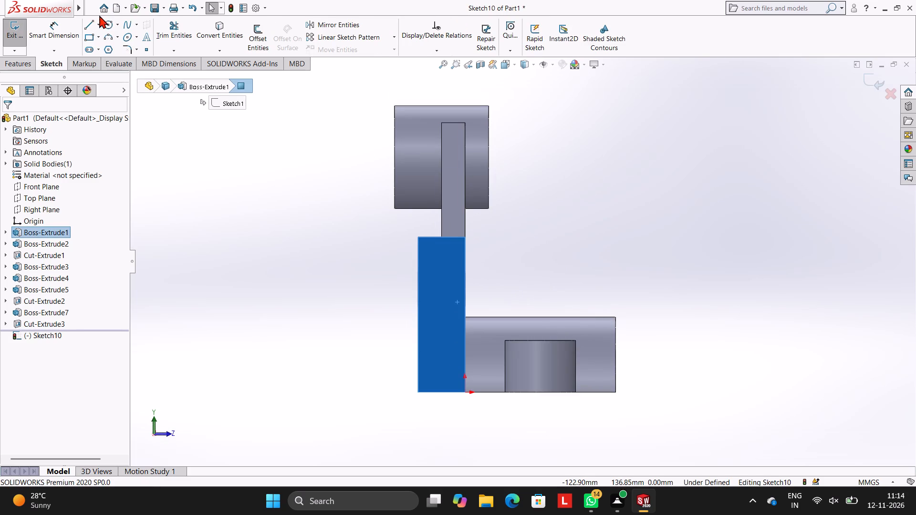
click(86, 24)
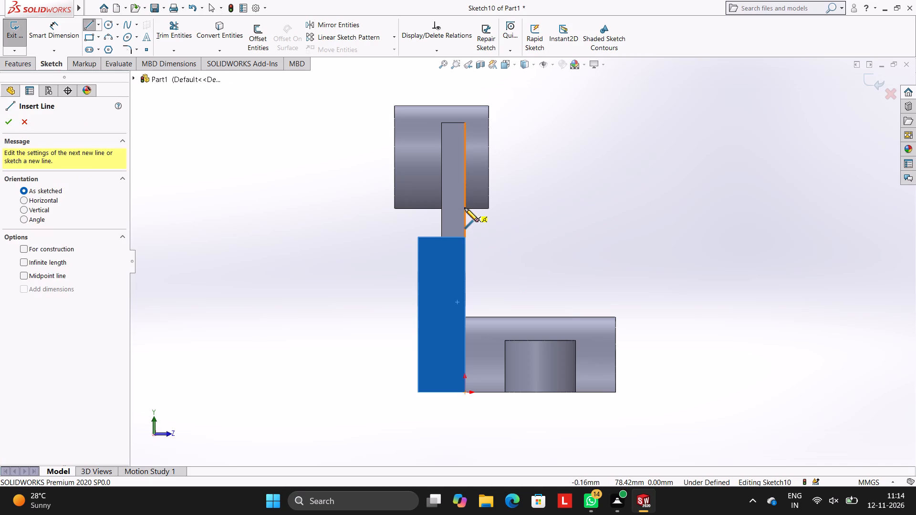
click(467, 210)
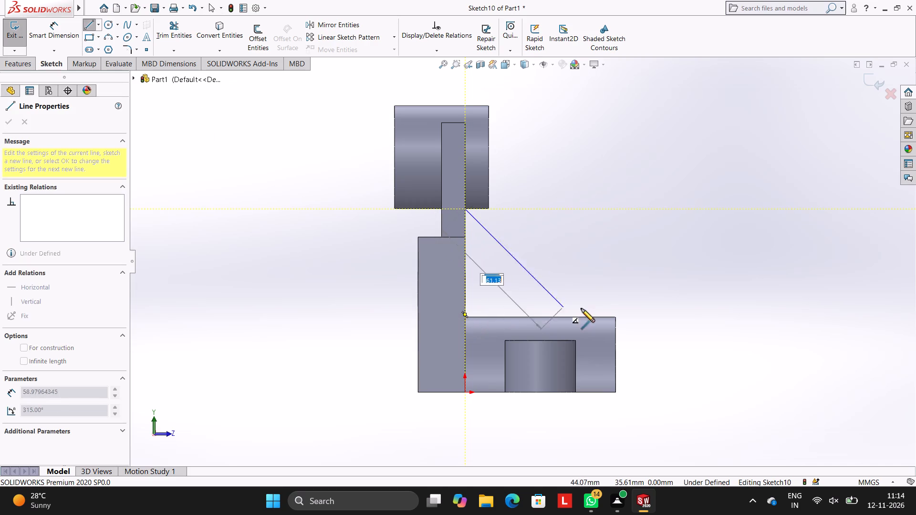
click(617, 318)
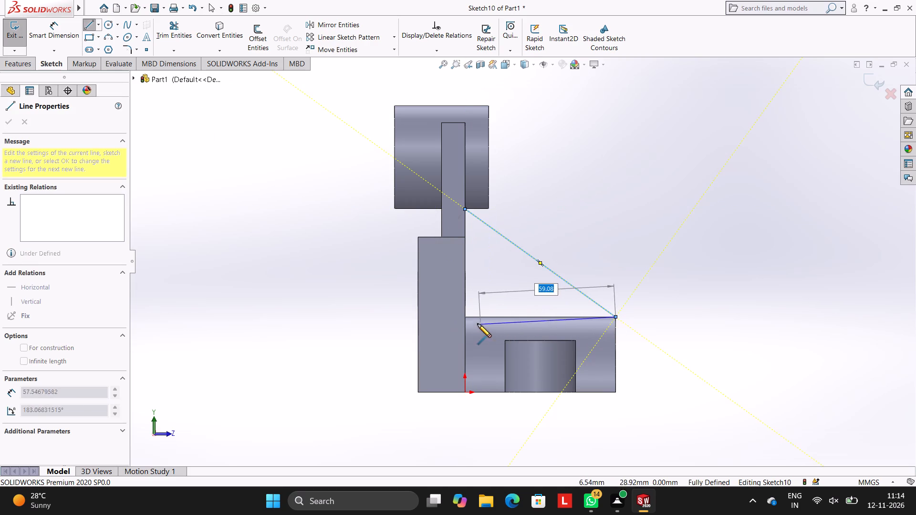
Close the triangle with a 64 mm horizontal line along the saddle's top and a 46 mm vertical line up the upright's front face.
scroll(472, 314, down, 4)
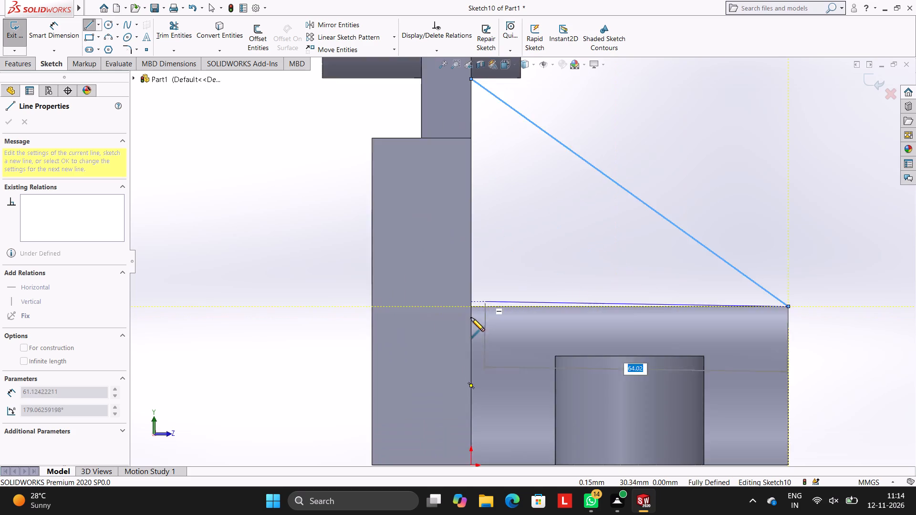
scroll(470, 318, down, 3)
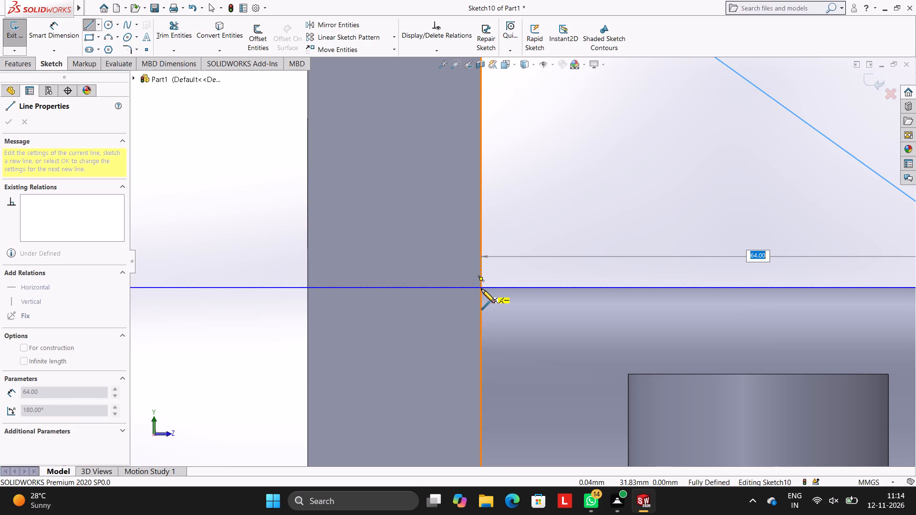
scroll(481, 289, down, 8)
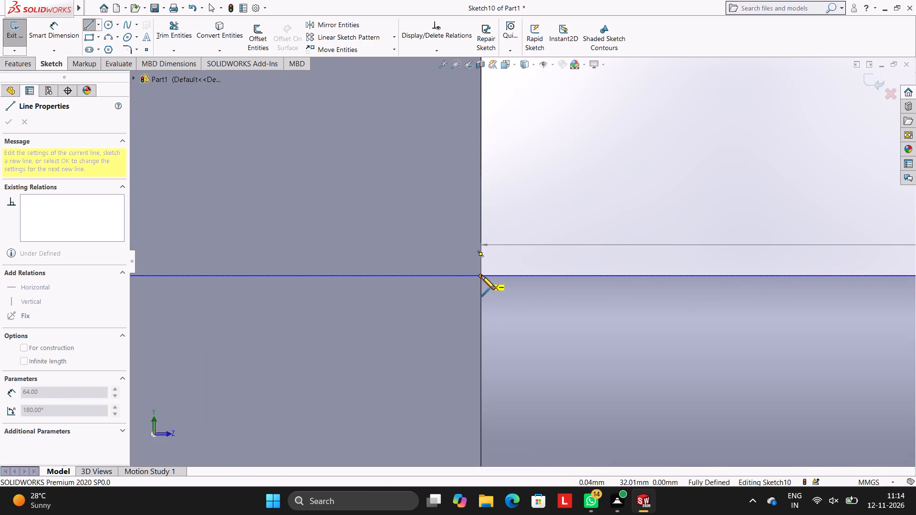
click(481, 277)
scroll(502, 202, up, 13)
scroll(545, 198, down, 2)
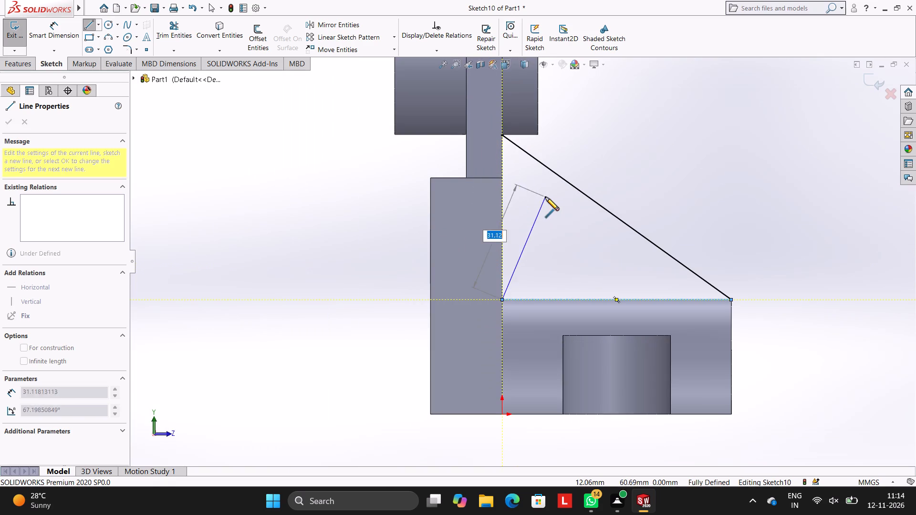
click(502, 135)
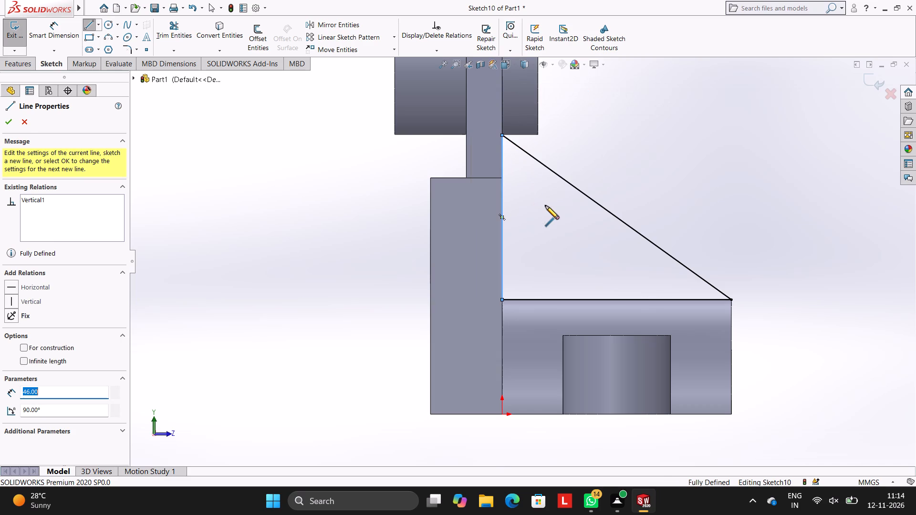
key(Escape)
key(Escape)
key(Escape)
scroll(613, 238, up, 2)
scroll(613, 238, down, 1)
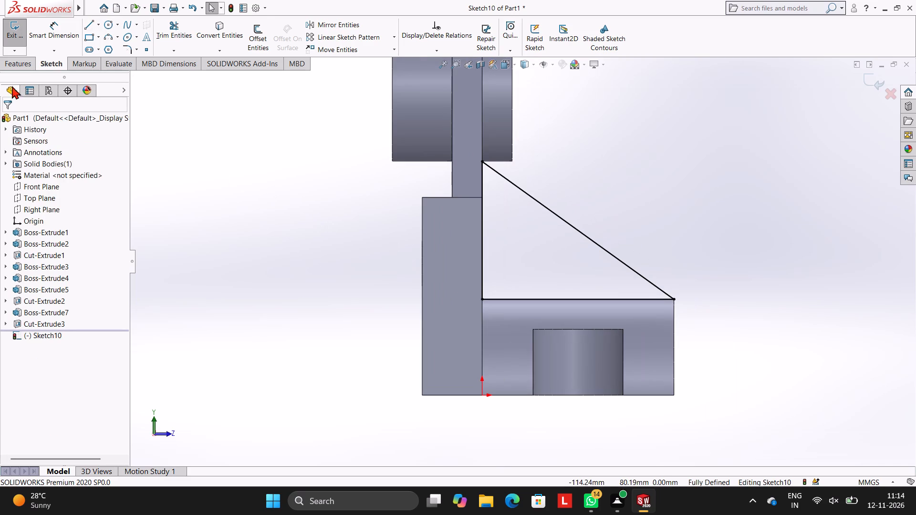
Extrude the triangle 120 mm blind across the upright's width, with the direction reversed and Merge result turned off.
click(29, 61)
click(21, 35)
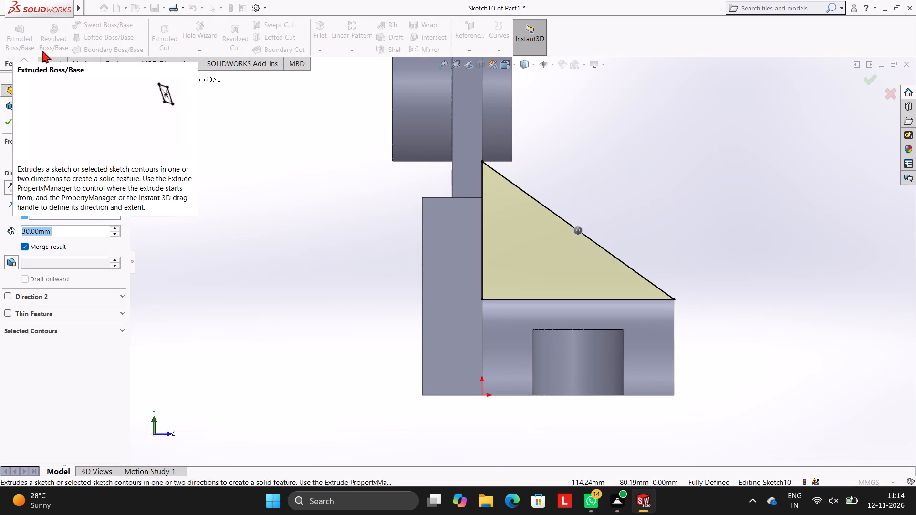
scroll(564, 175, down, 1)
middle_drag(564, 175, 526, 174)
scroll(531, 177, up, 3)
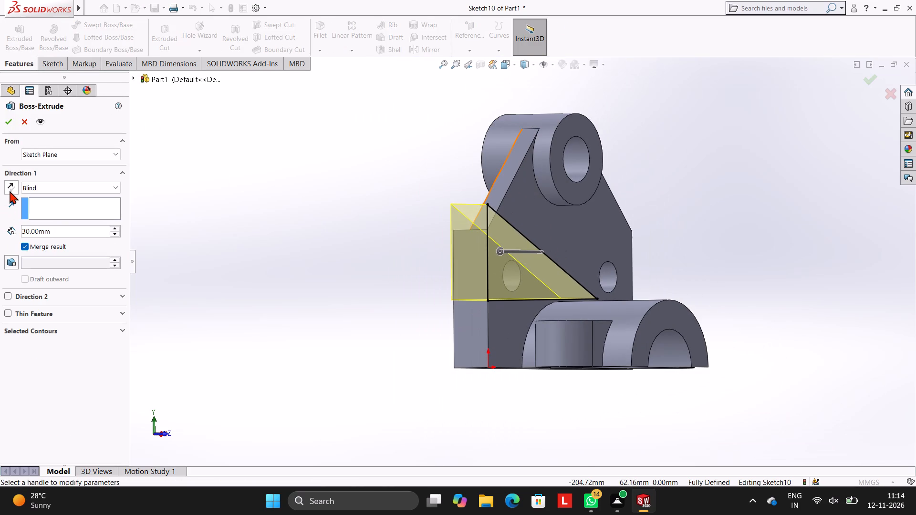
click(10, 189)
click(58, 235)
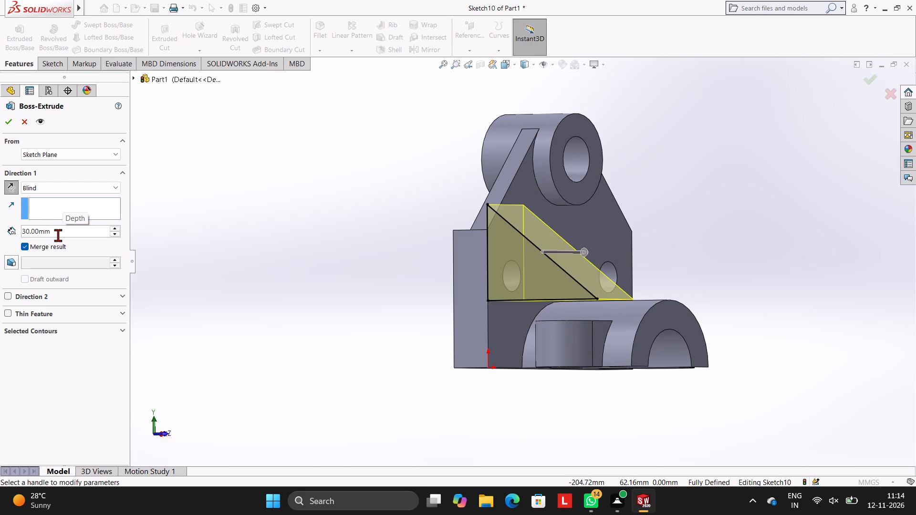
key(BackSpace)
key(BackSpace)
key(BackSpace)
key(BackSpace)
key(BackSpace)
key(BackSpace)
key(BackSpace)
key(BackSpace)
key(BackSpace)
key(BackSpace)
key(BackSpace)
key(BackSpace)
text(120)
key(Return)
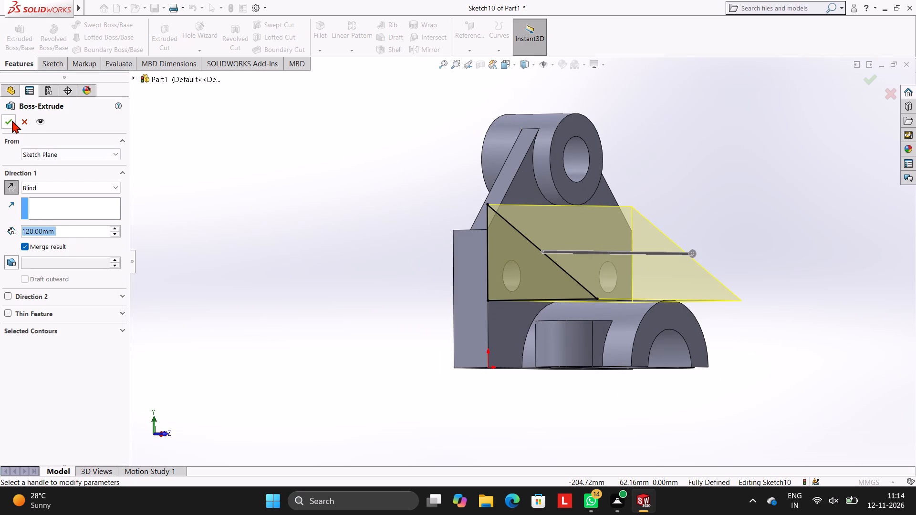
click(7, 122)
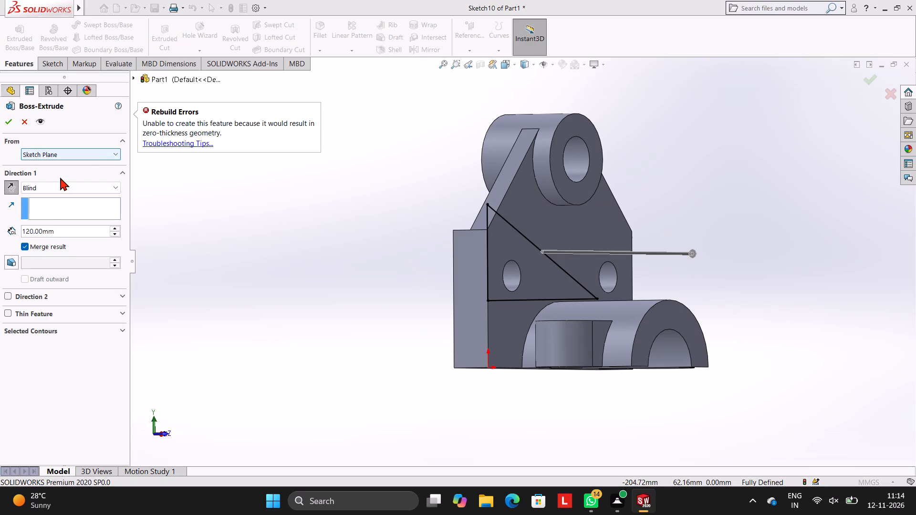
click(42, 250)
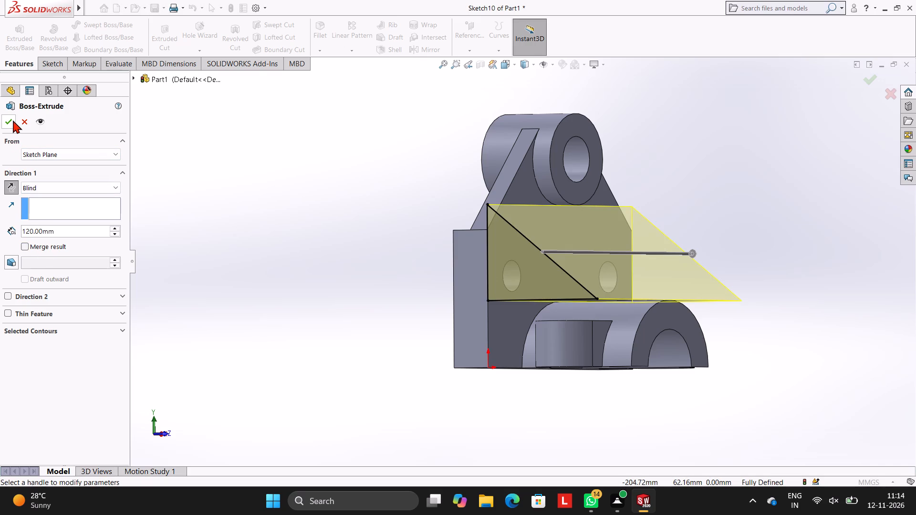
click(8, 119)
click(196, 186)
Start a sketch on the wedge block's triangular end face and trace its outline with three lines forming a closed triangle.
middle_drag(381, 246, 350, 247)
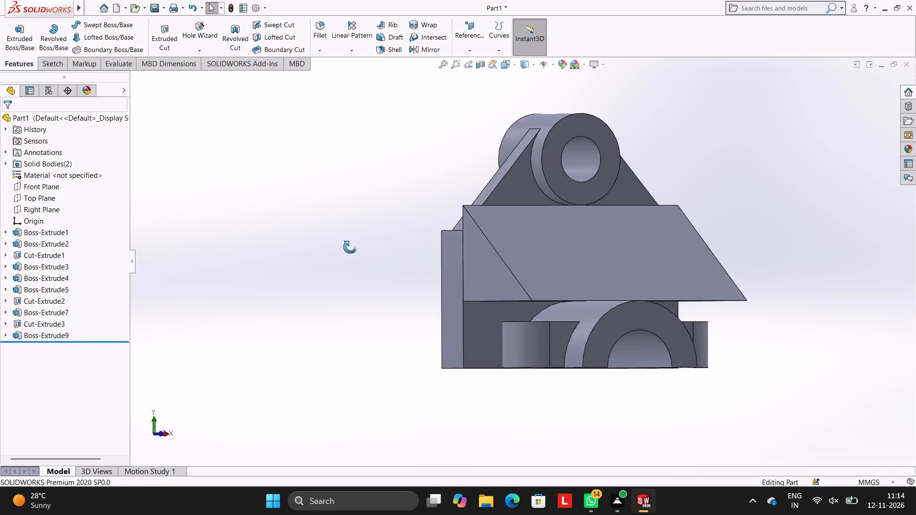
middle_drag(350, 247, 325, 257)
middle_drag(450, 212, 528, 234)
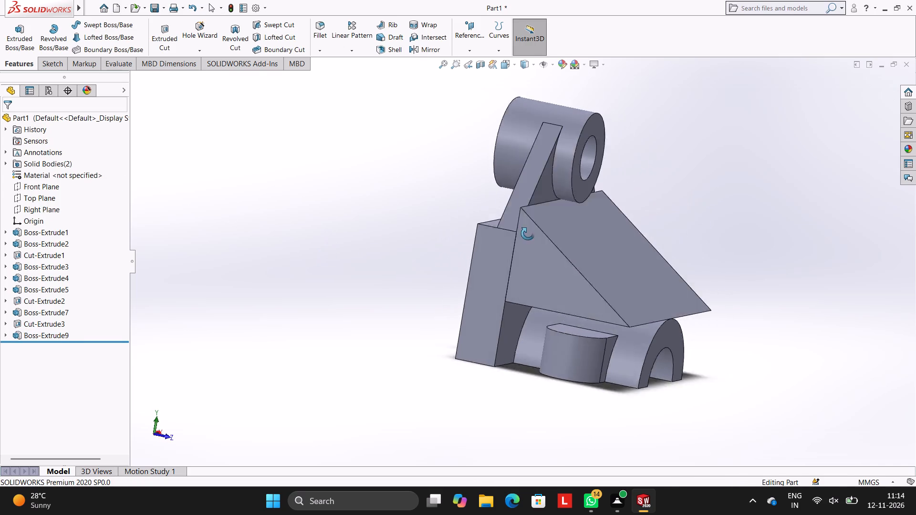
middle_drag(528, 234, 540, 224)
click(578, 269)
click(615, 243)
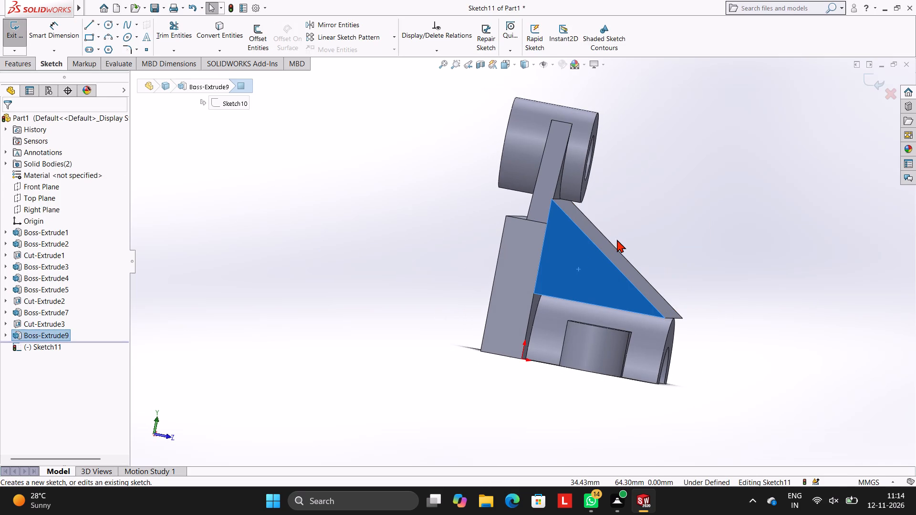
key(ctrl+8)
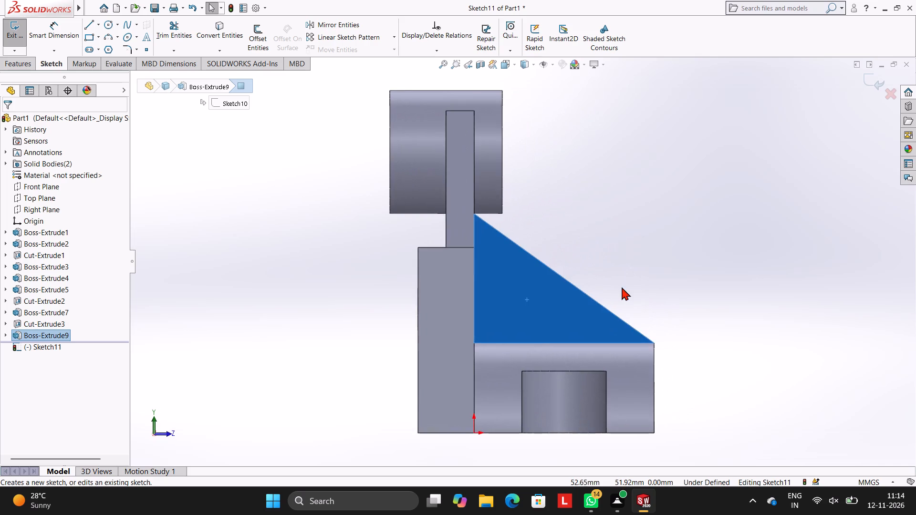
scroll(622, 287, up, 3)
scroll(622, 287, down, 3)
click(89, 24)
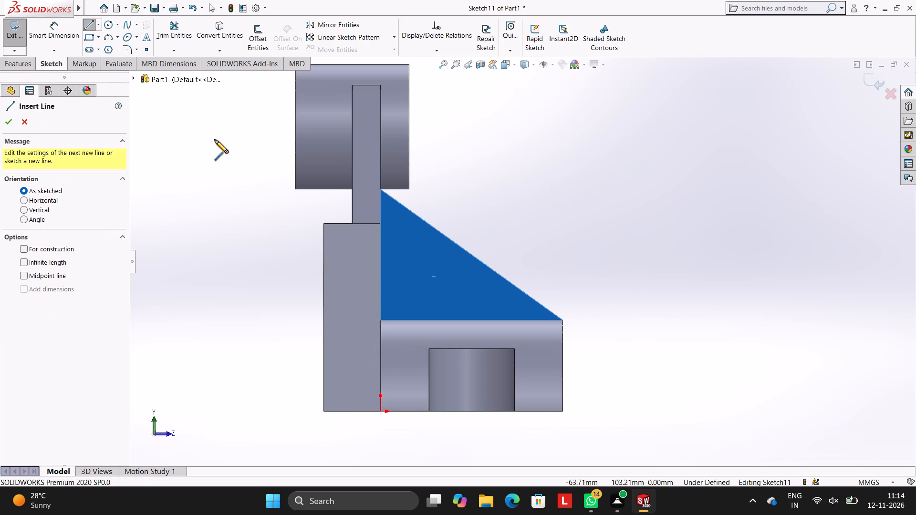
click(382, 190)
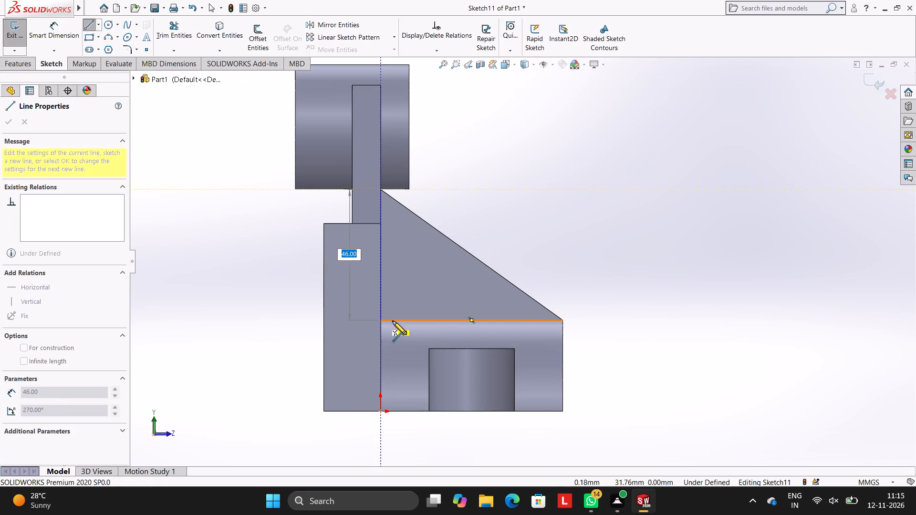
click(563, 321)
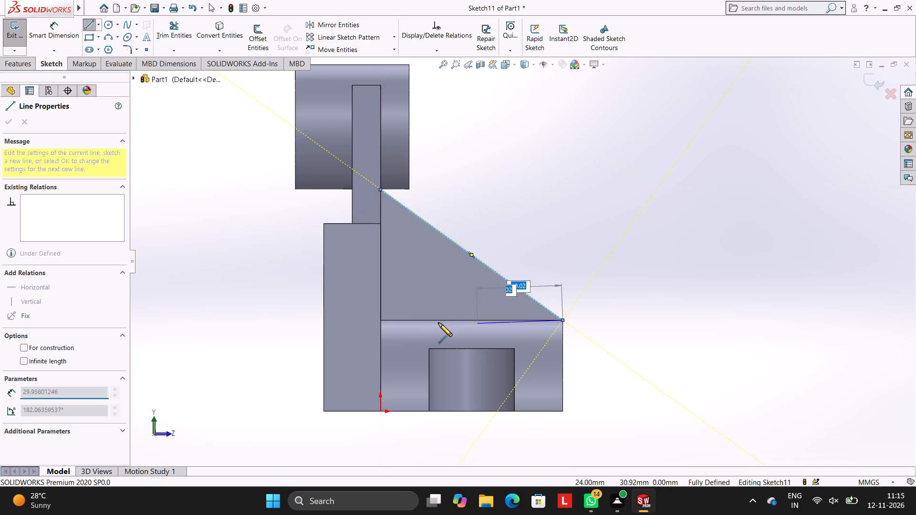
click(381, 322)
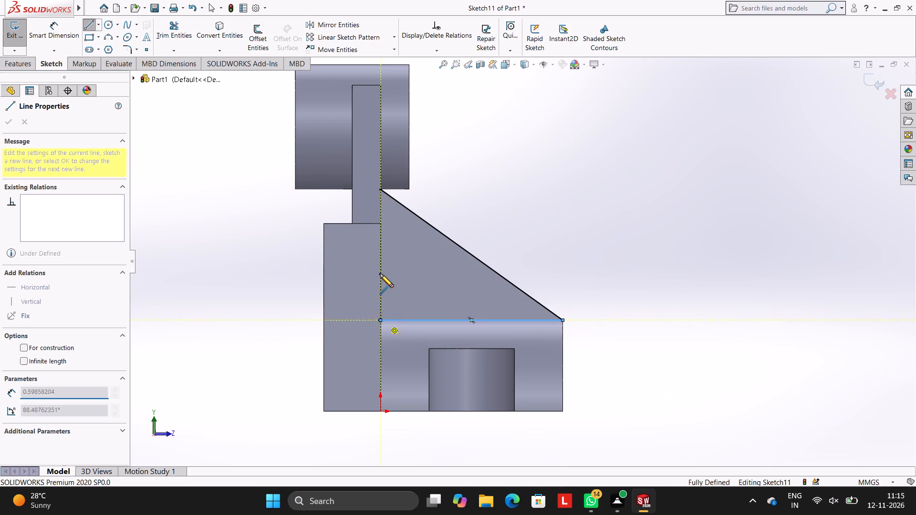
click(380, 191)
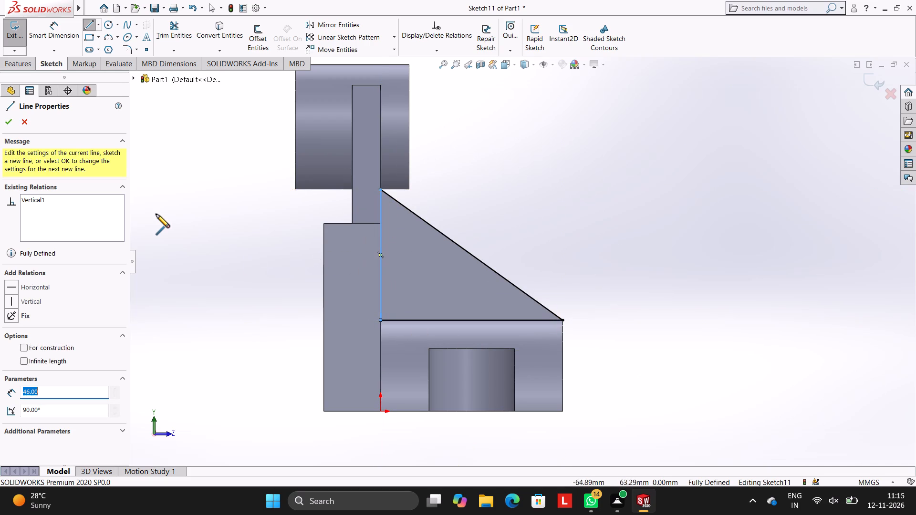
key(Escape)
key(Escape)
key(Escape)
Cut the traced triangle 55 mm blind into the wedge block from its first end face.
click(20, 65)
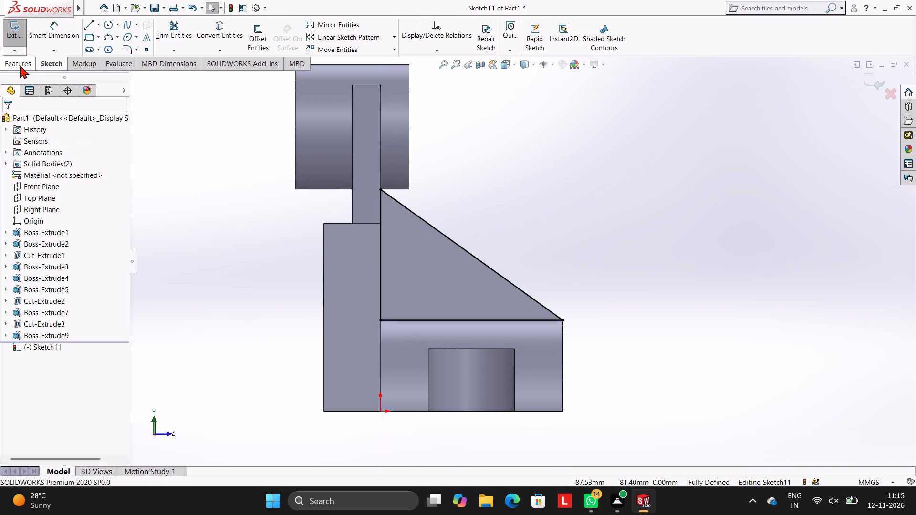
click(170, 33)
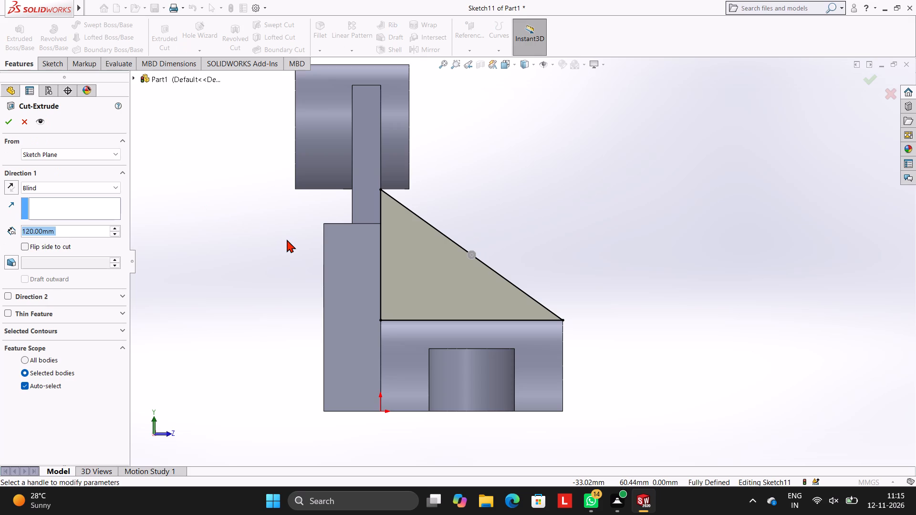
text(50)
key(Return)
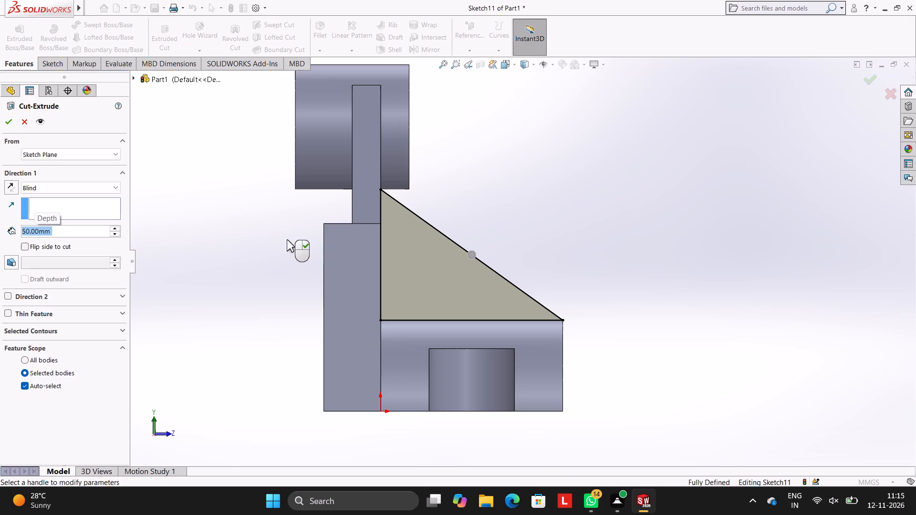
scroll(575, 267, up, 2)
middle_drag(566, 268, 470, 278)
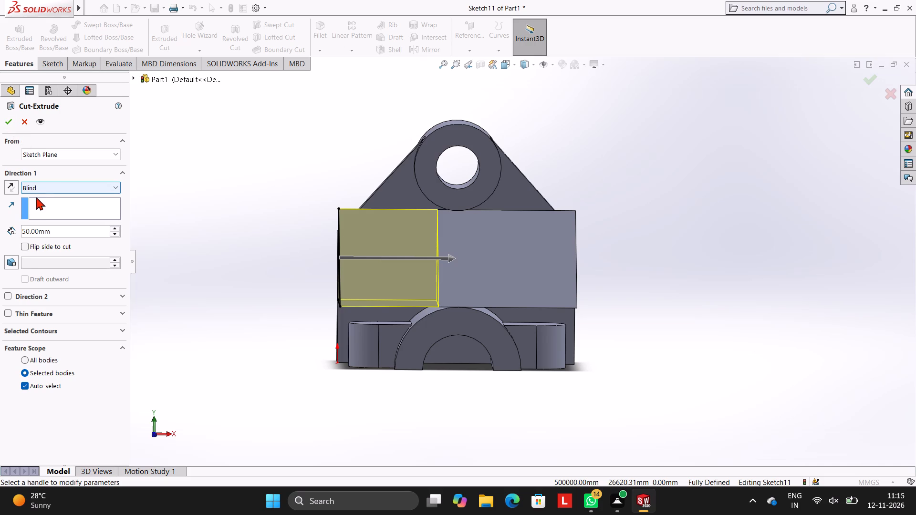
click(58, 228)
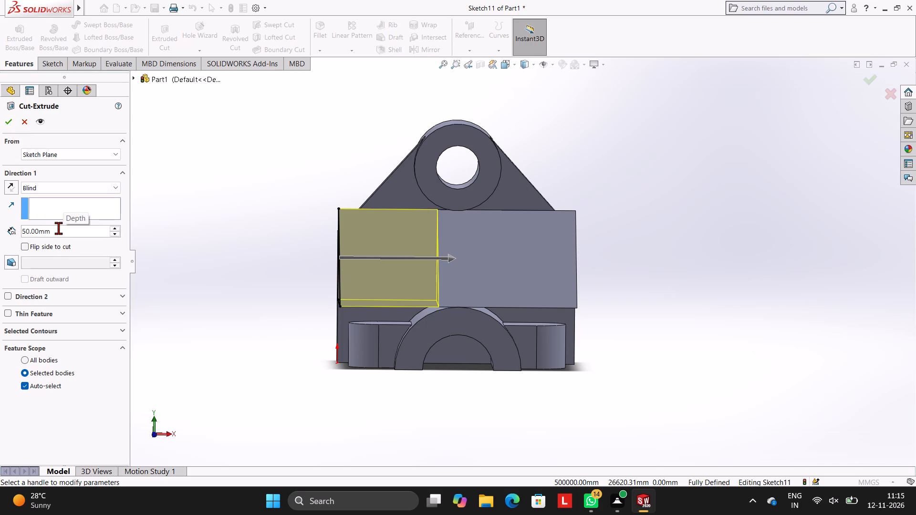
key(BackSpace)
key(BackSpace)
key(BackSpace)
key(BackSpace)
key(BackSpace)
key(BackSpace)
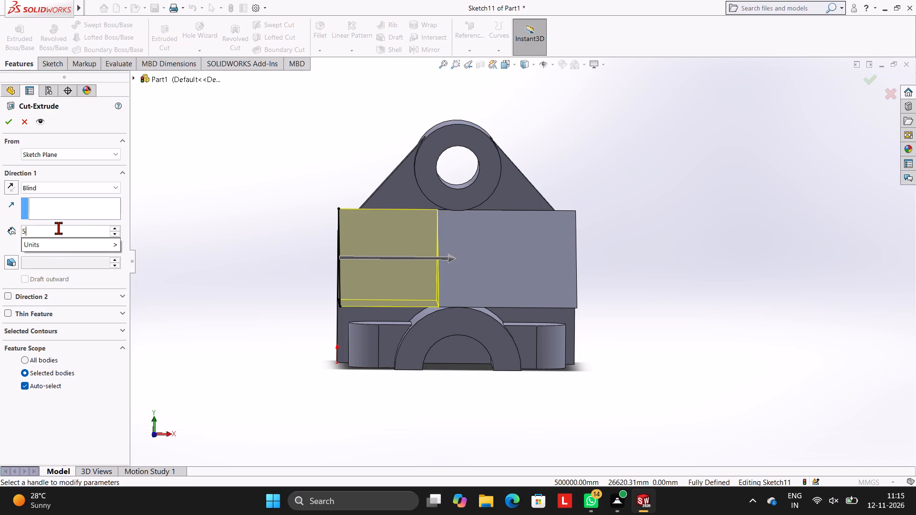
key(5)
key(Return)
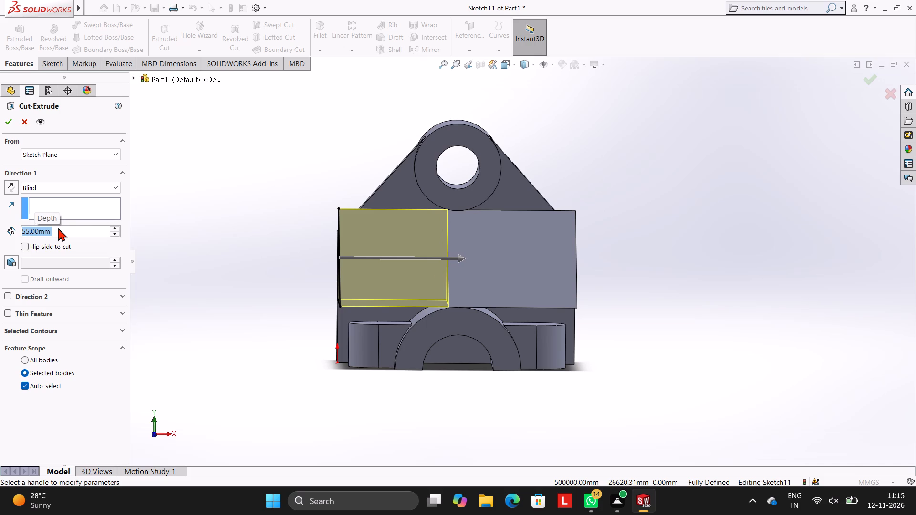
click(8, 125)
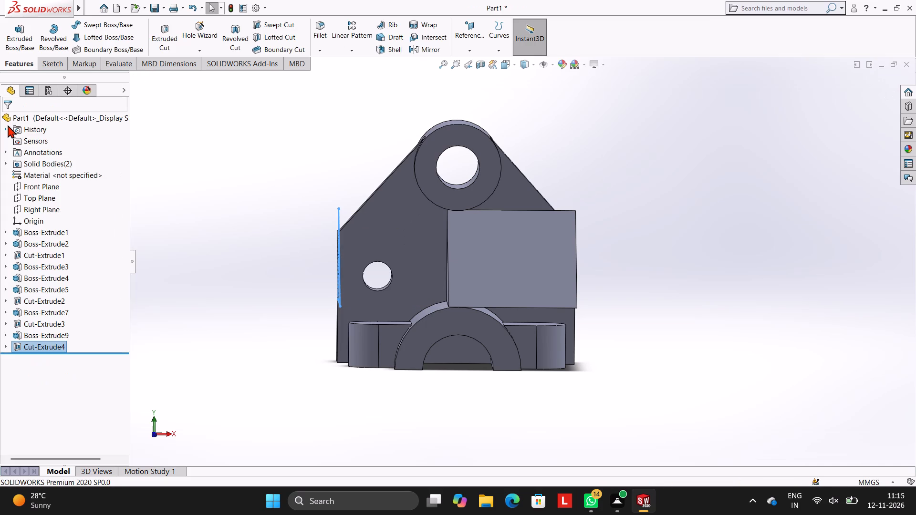
click(268, 181)
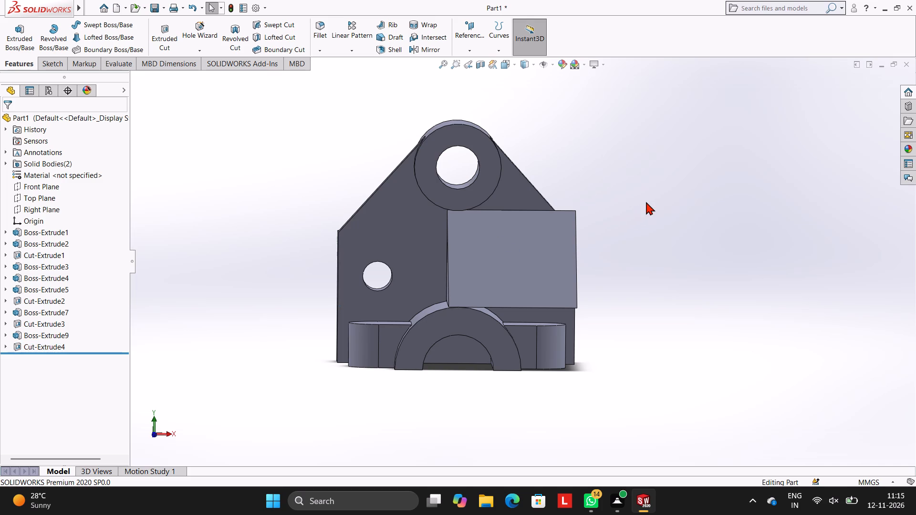
Start a sketch on the wedge block's opposite triangular end face and trace its outline with three lines forming a closed triangle.
middle_drag(654, 216, 559, 230)
click(466, 262)
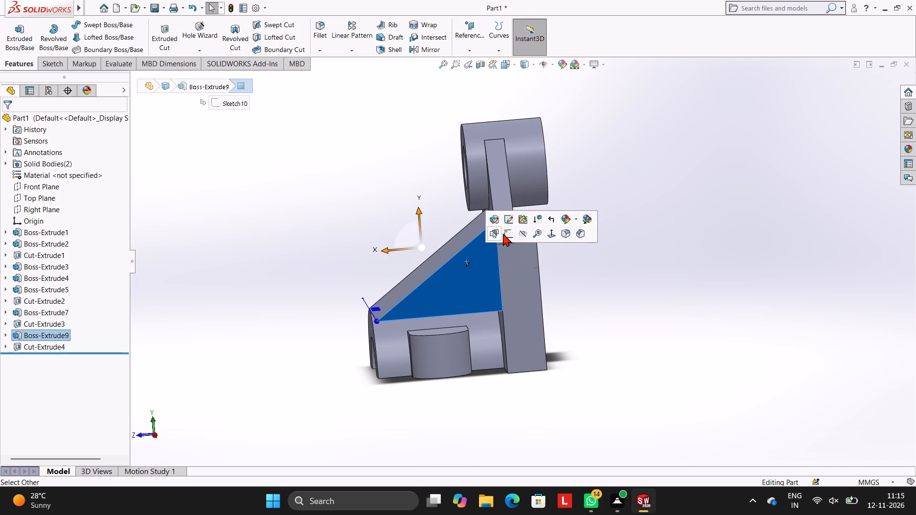
click(504, 234)
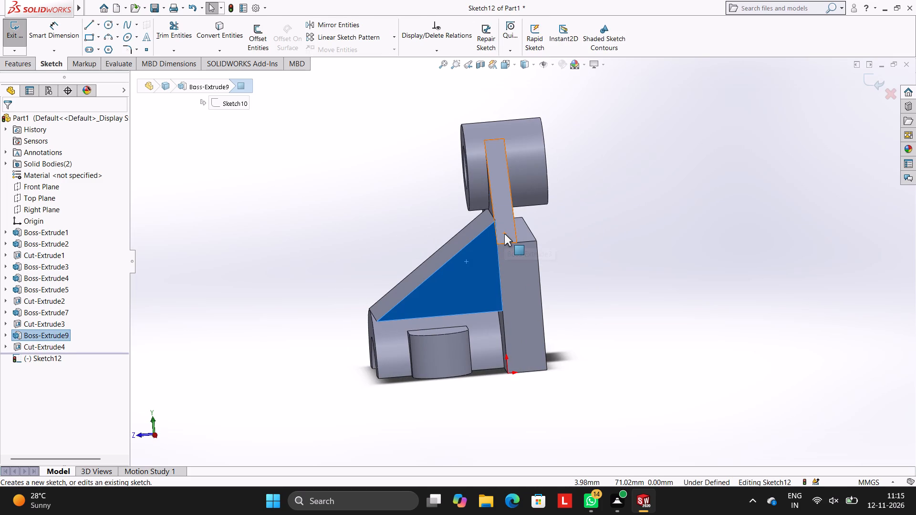
key(ctrl+8)
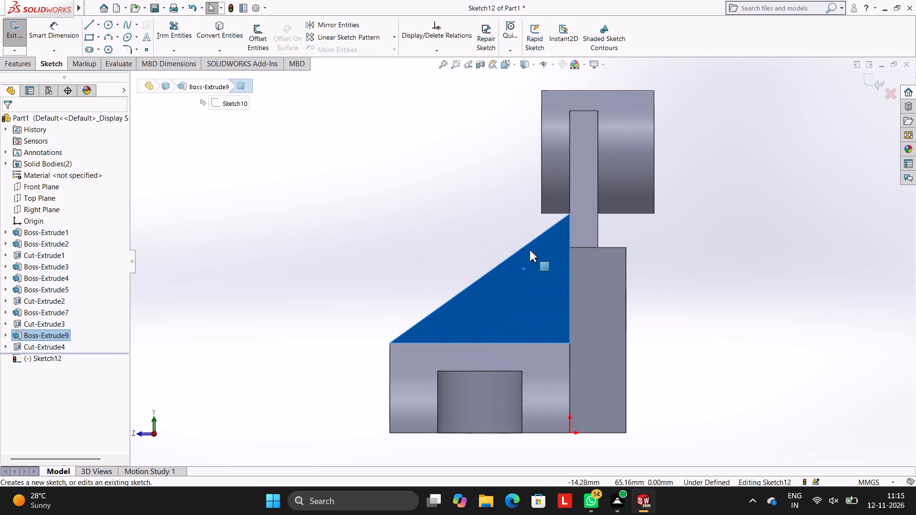
click(89, 28)
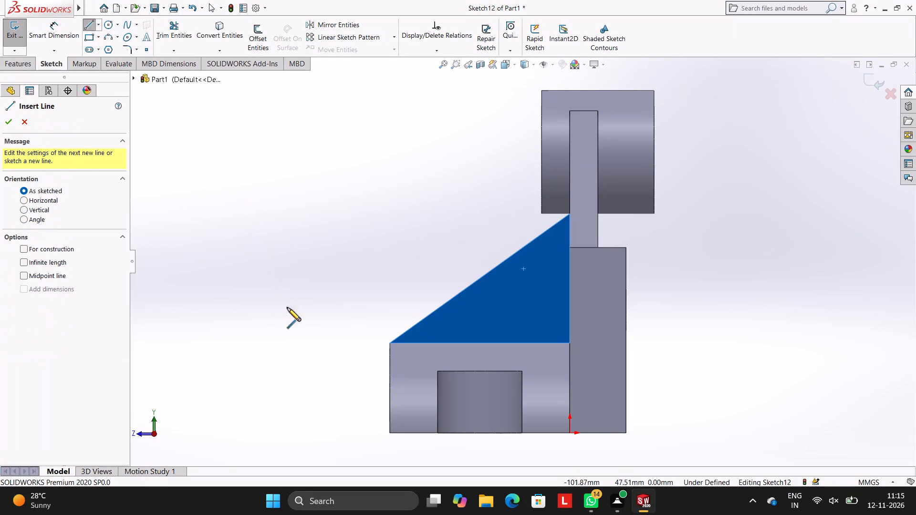
click(568, 213)
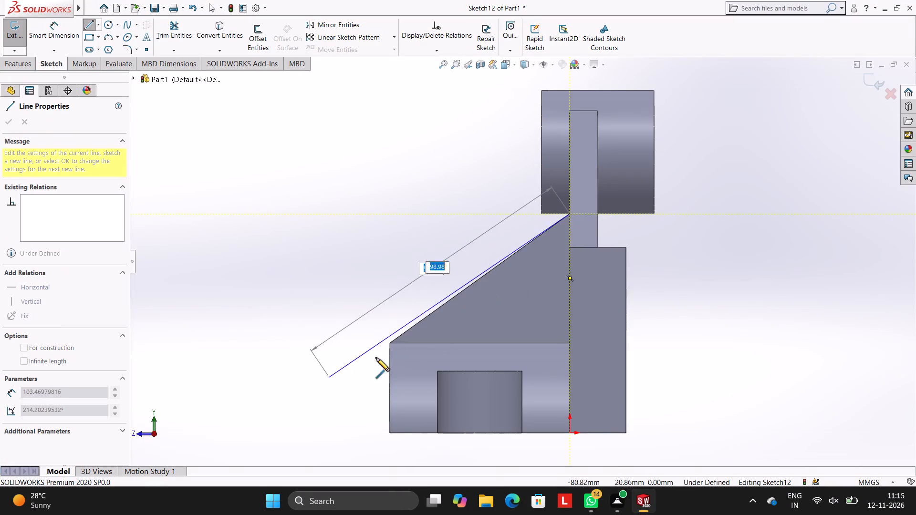
click(390, 342)
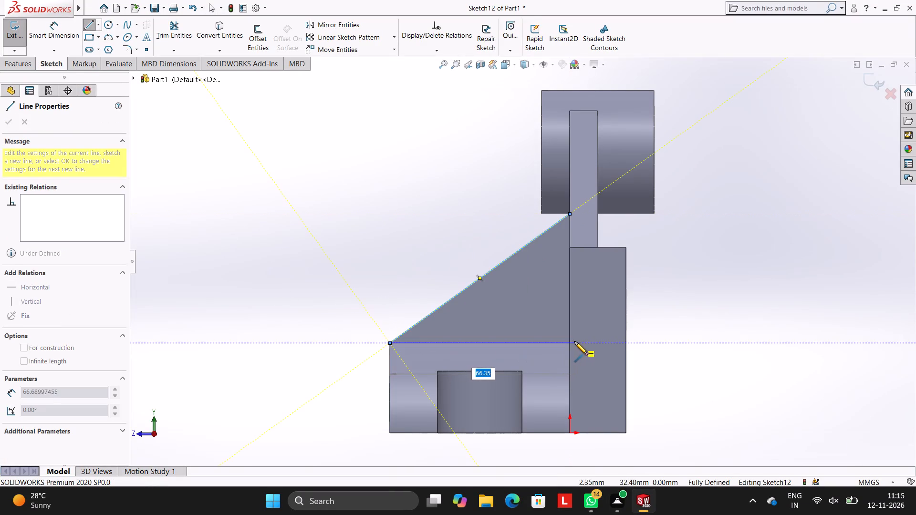
click(569, 345)
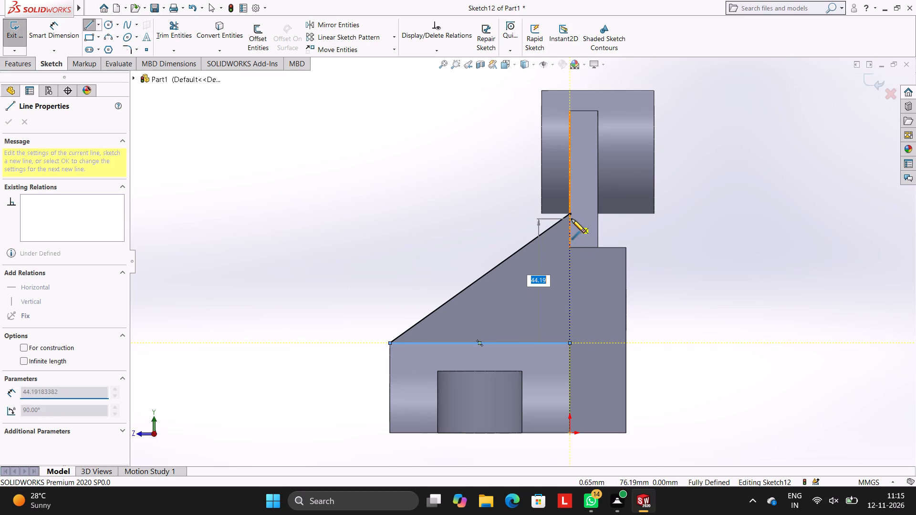
click(571, 215)
key(Escape)
key(Escape)
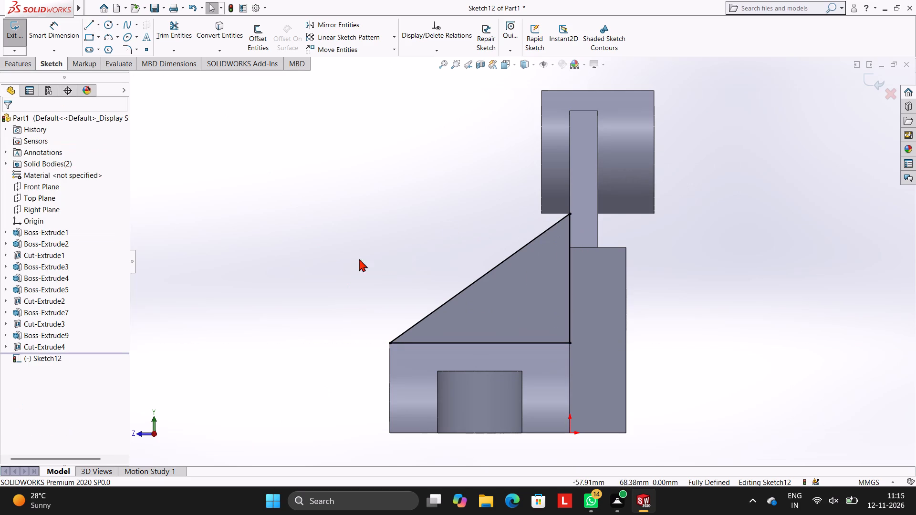
Cut this second triangle 55 mm blind into the wedge block, leaving only the narrow central rib.
click(24, 60)
click(168, 33)
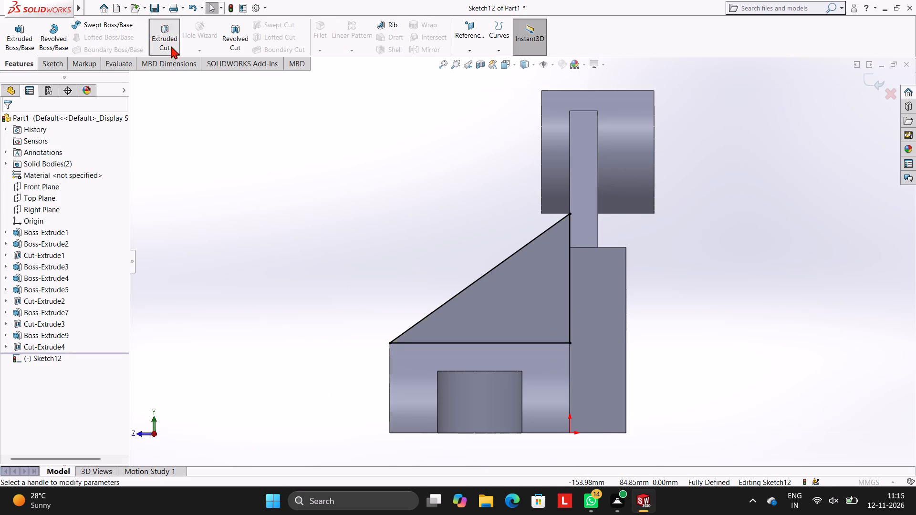
middle_drag(219, 188, 317, 213)
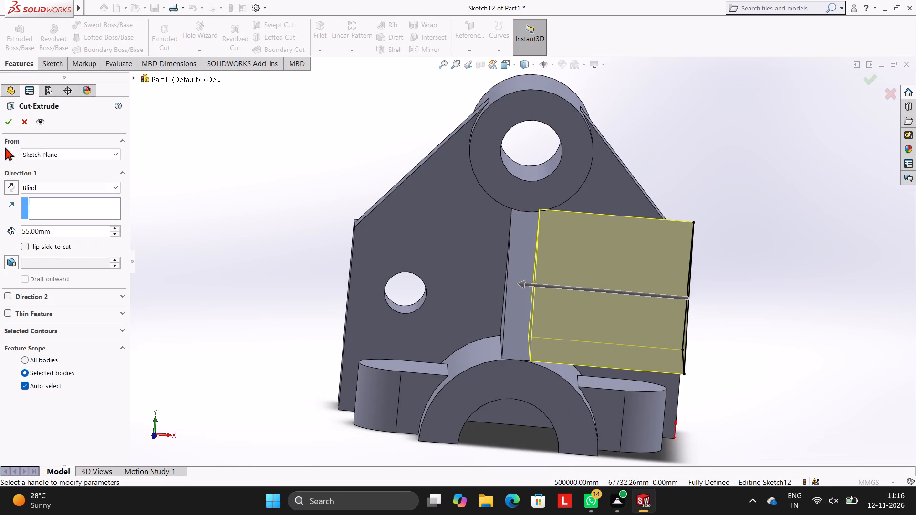
click(6, 122)
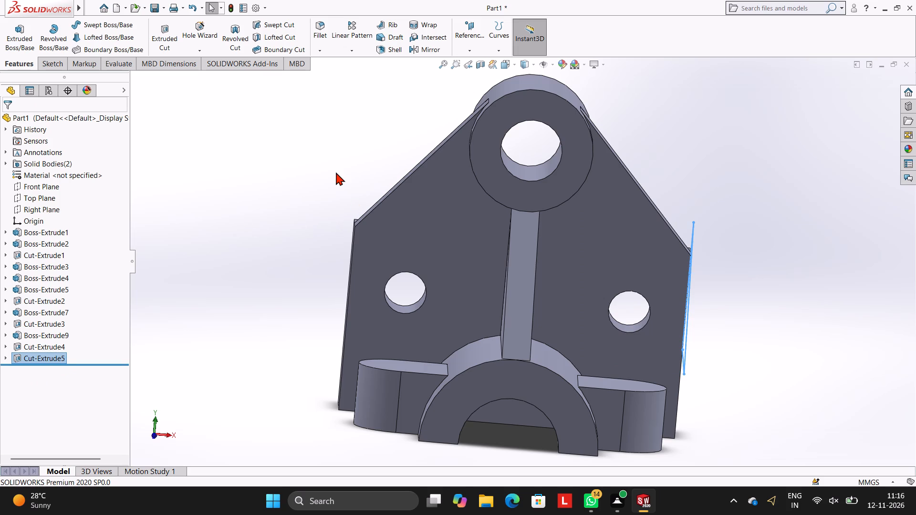
click(333, 168)
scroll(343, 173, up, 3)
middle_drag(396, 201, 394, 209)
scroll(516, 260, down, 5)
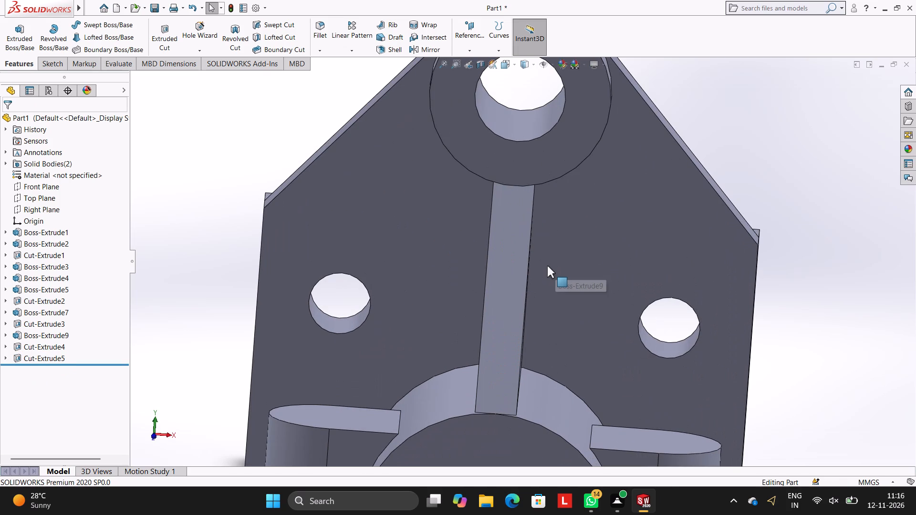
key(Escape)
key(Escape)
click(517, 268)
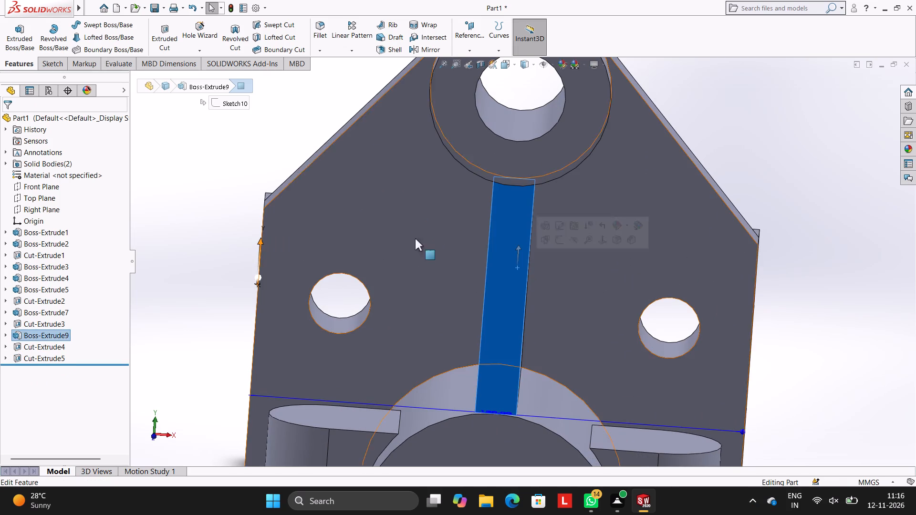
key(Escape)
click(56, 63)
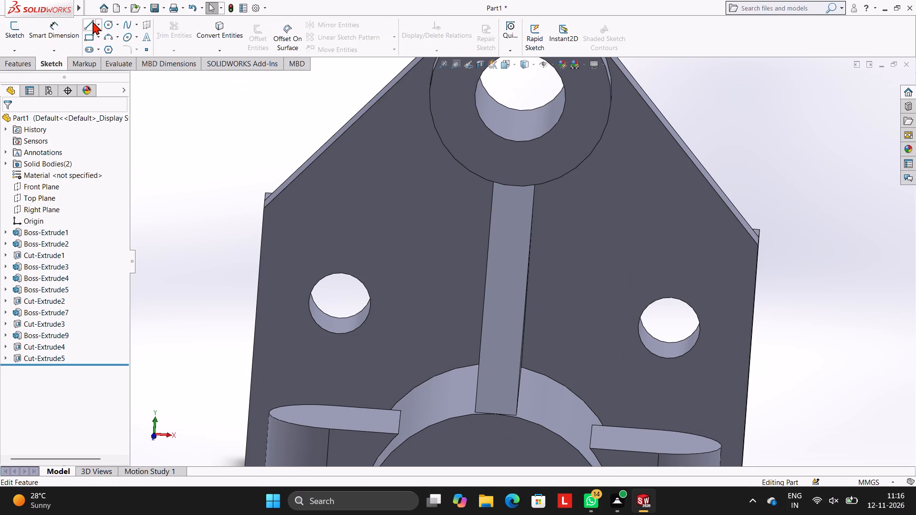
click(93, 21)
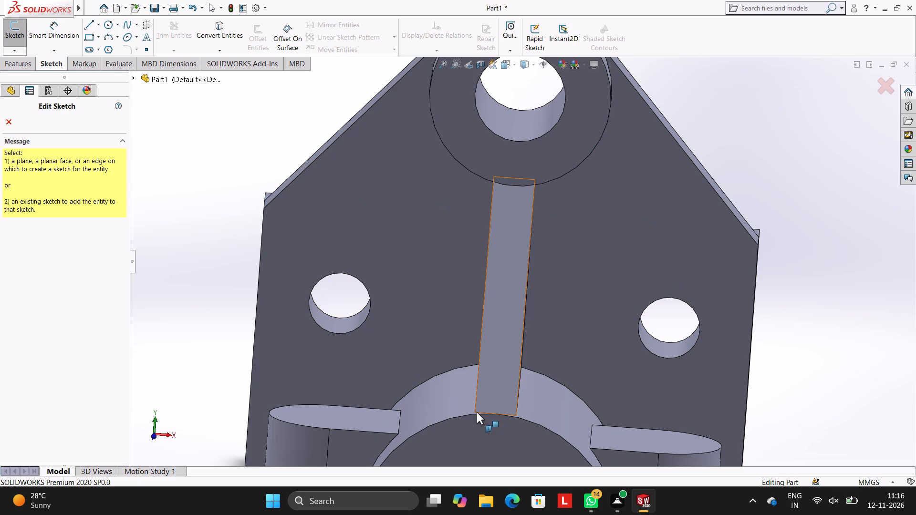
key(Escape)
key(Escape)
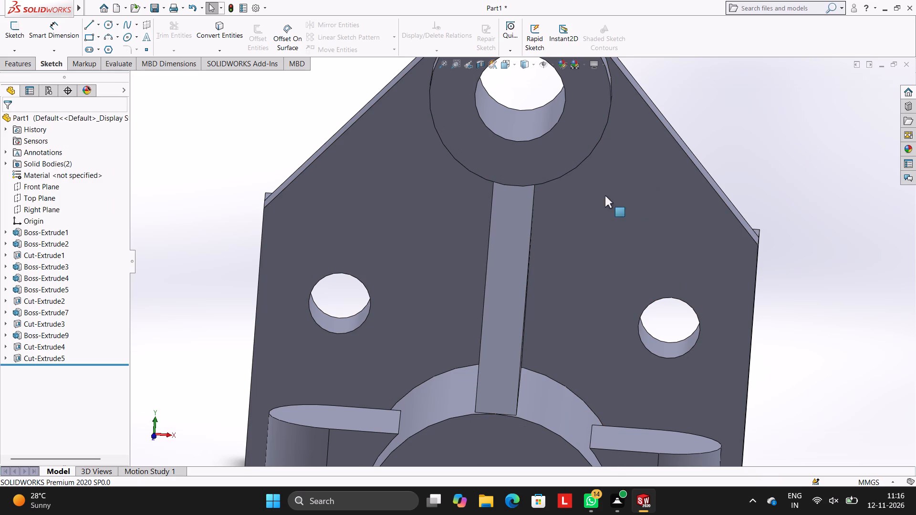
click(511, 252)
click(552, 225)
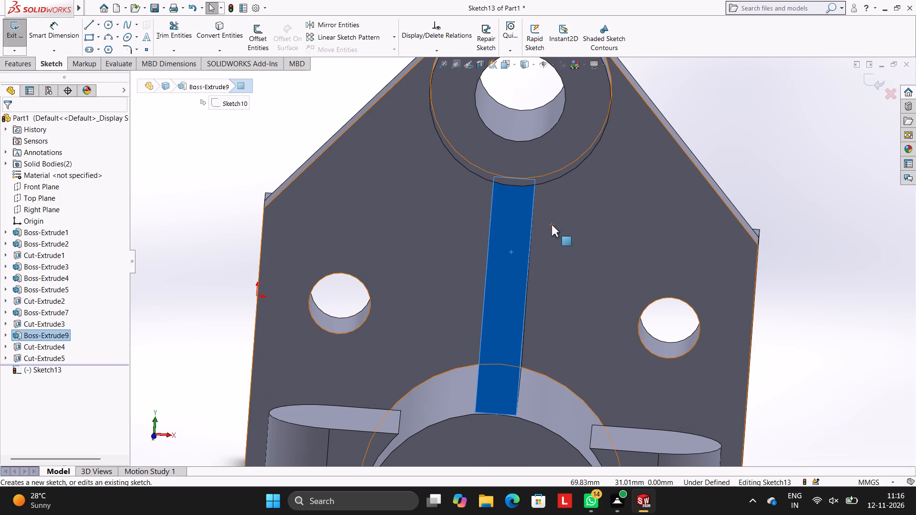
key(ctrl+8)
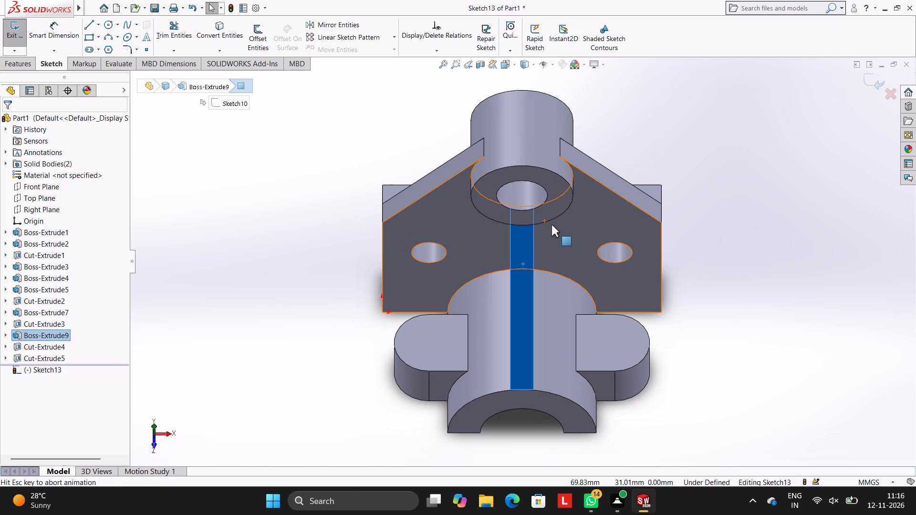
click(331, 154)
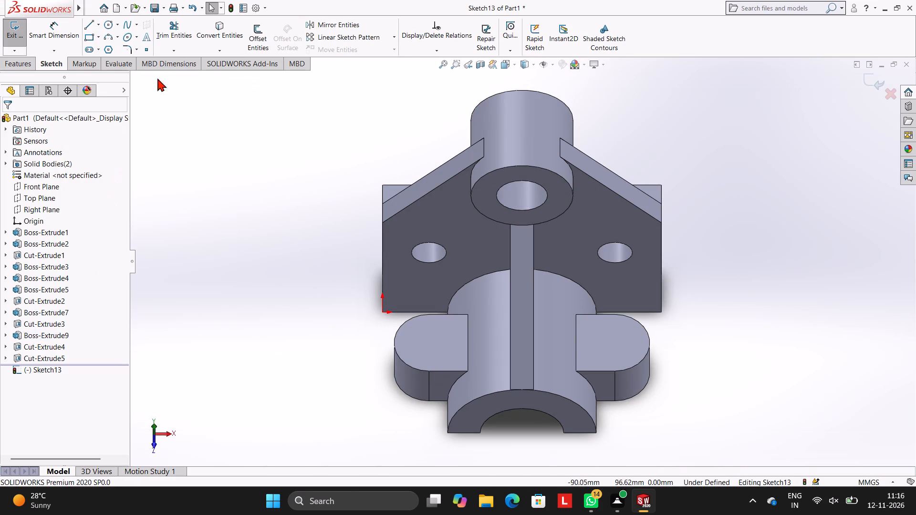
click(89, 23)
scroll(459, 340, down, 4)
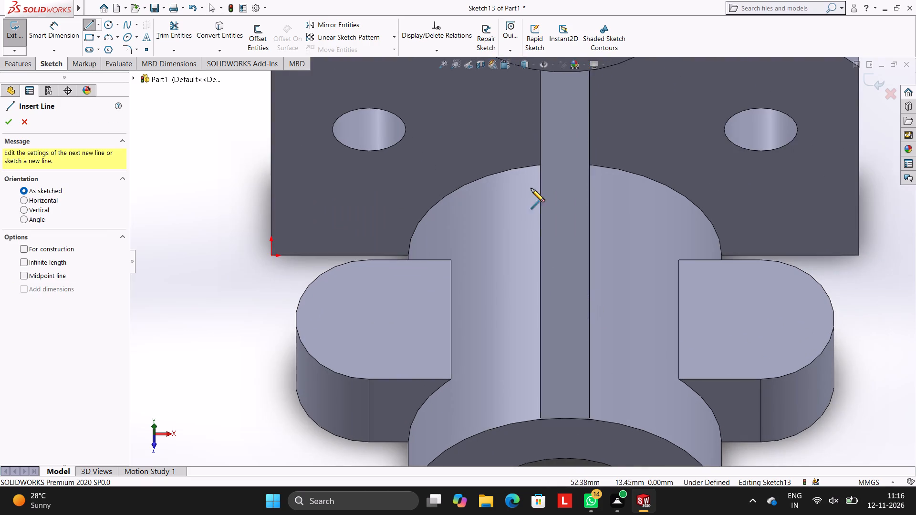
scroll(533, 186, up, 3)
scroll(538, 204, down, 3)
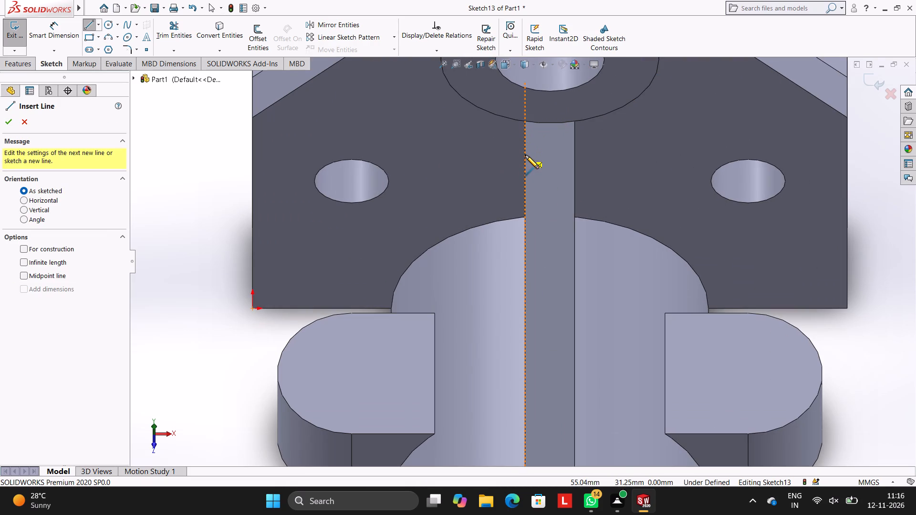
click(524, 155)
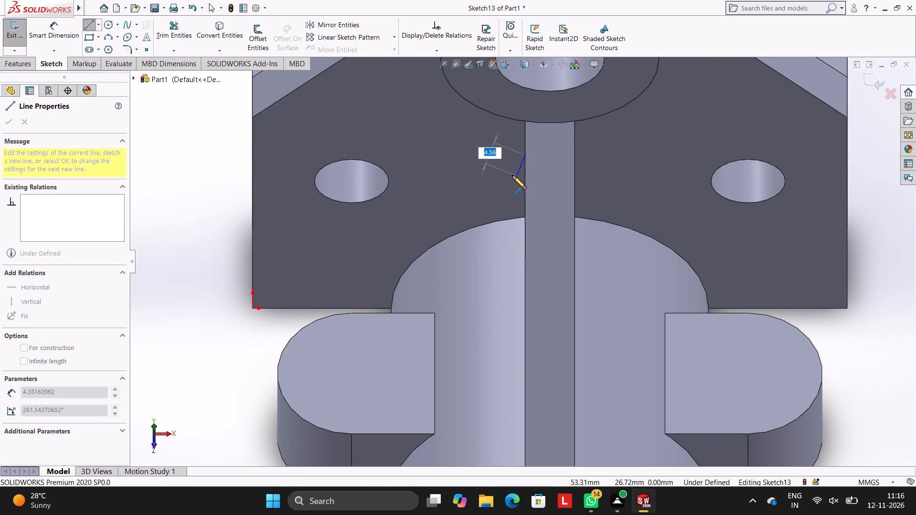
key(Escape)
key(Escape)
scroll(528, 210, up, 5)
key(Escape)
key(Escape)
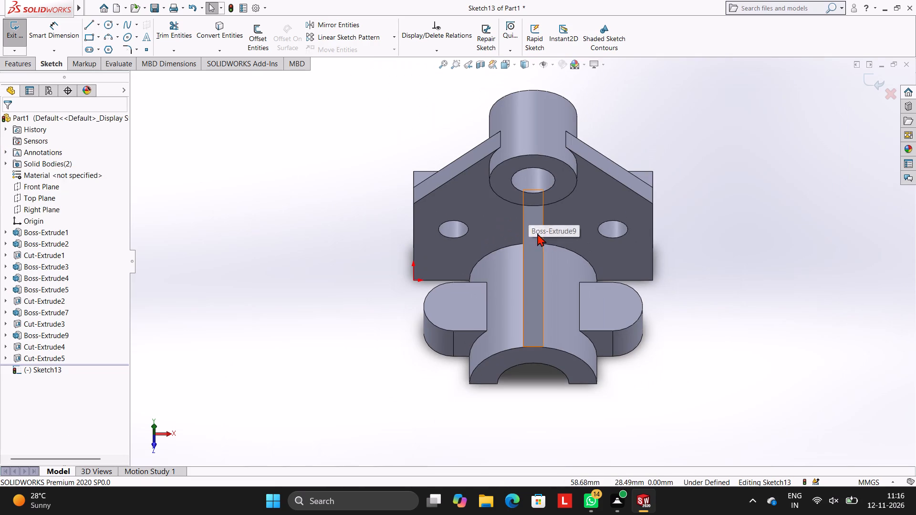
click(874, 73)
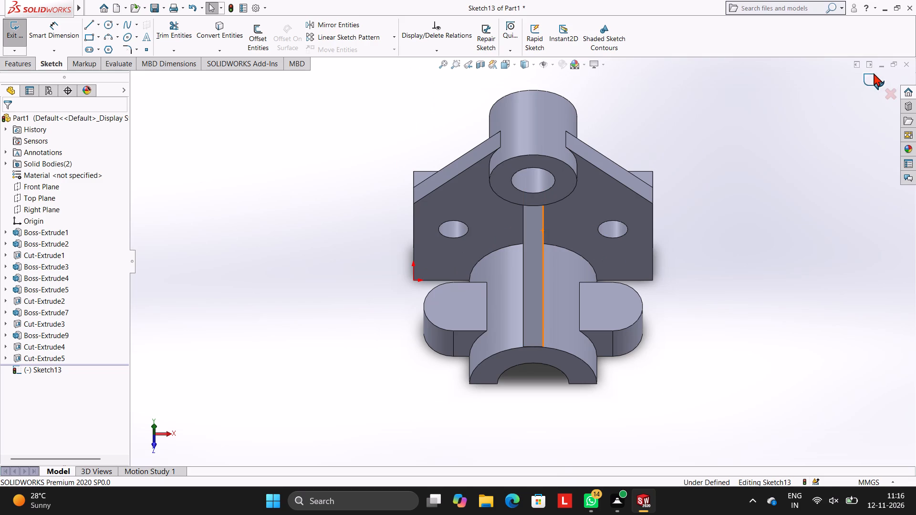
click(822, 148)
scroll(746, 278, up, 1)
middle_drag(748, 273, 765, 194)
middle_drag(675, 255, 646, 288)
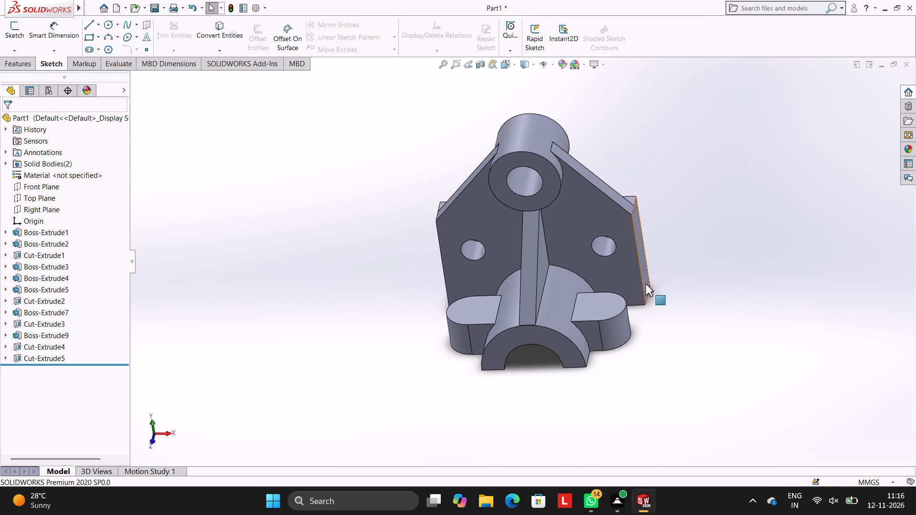
Start a sketch on the flat top face of a rounded base lug and draw a 12 mm diameter circle concentric with its arc.
middle_drag(647, 262, 657, 326)
click(471, 290)
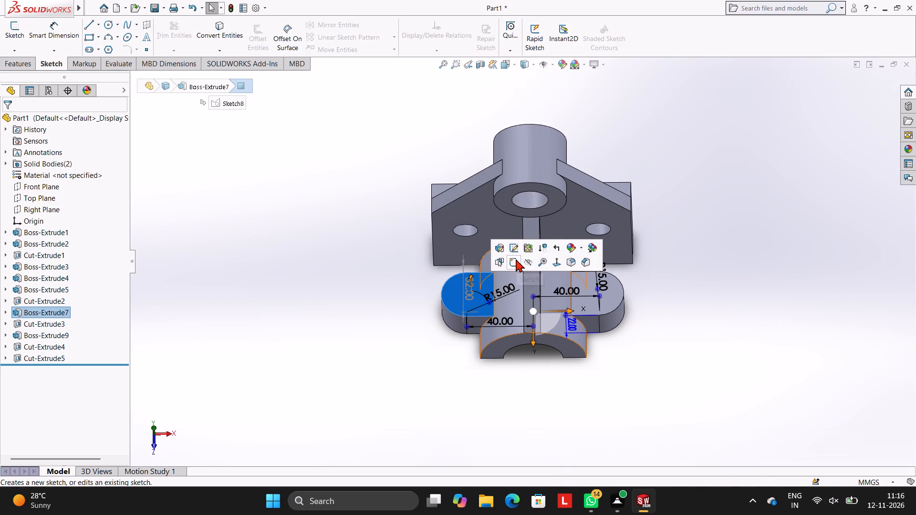
click(514, 260)
key(ctrl+8)
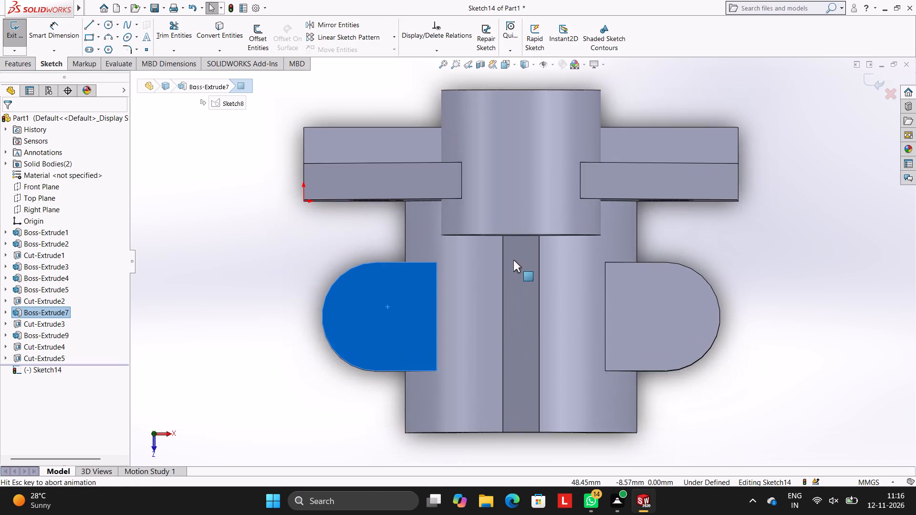
scroll(493, 324, up, 2)
scroll(497, 319, down, 2)
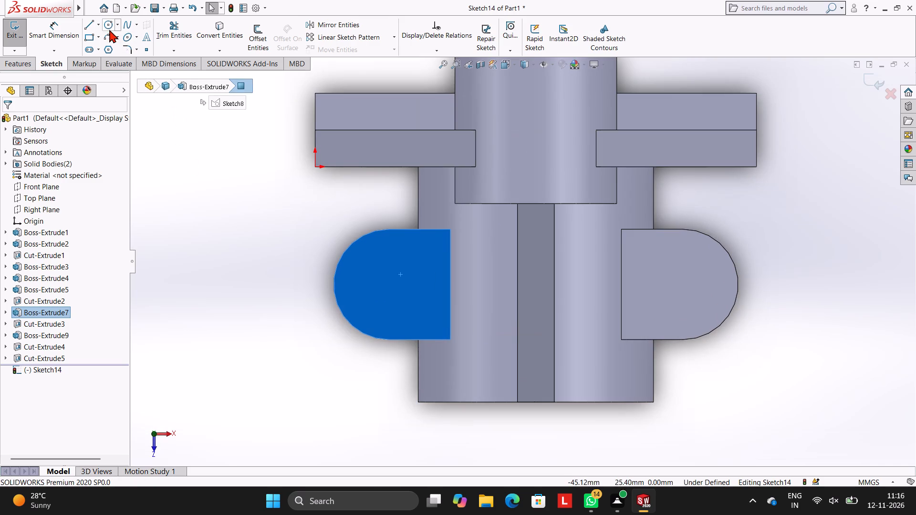
click(105, 25)
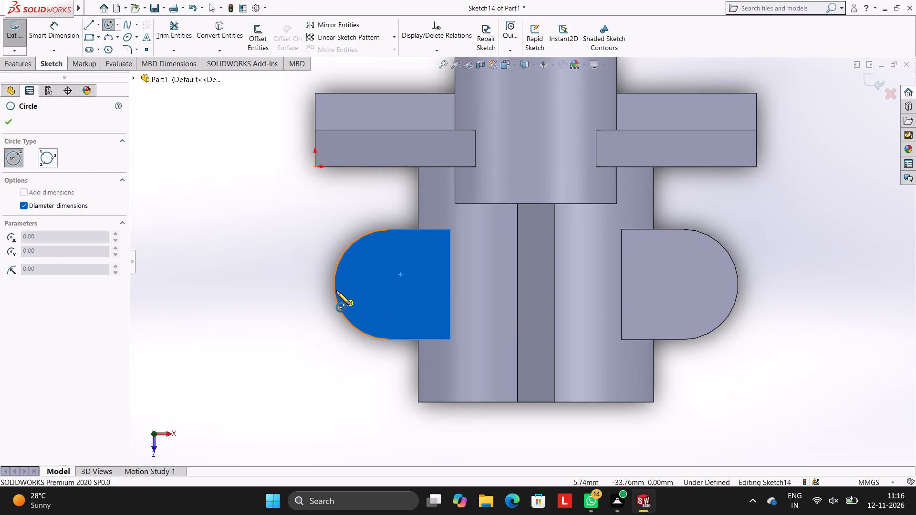
click(389, 285)
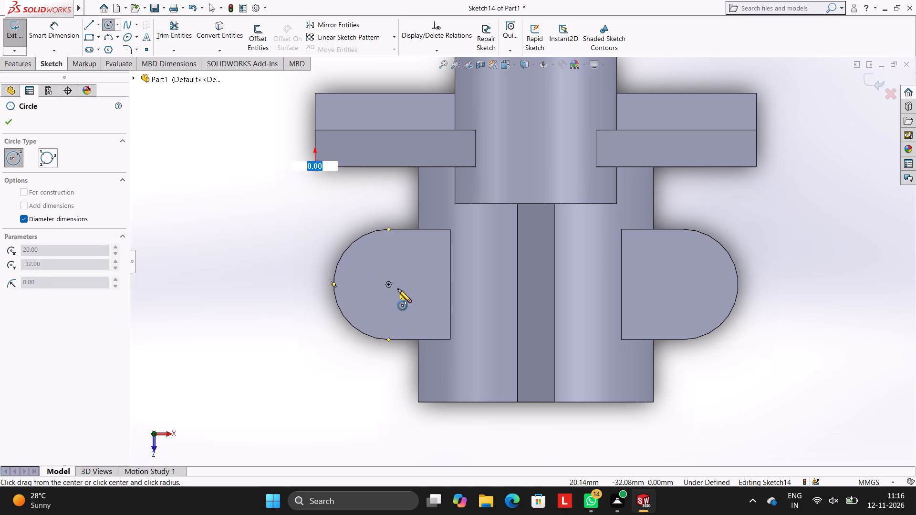
text(12)
key(Return)
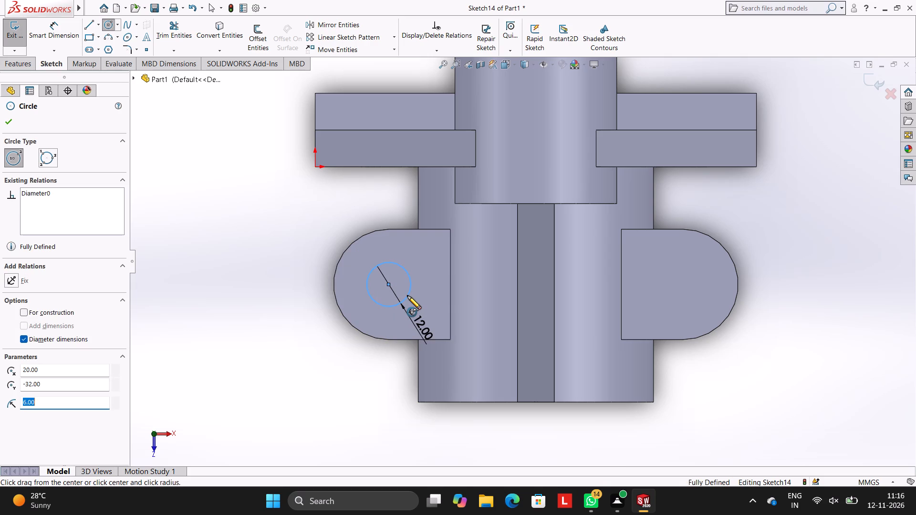
key(Escape)
key(Escape)
key(Escape)
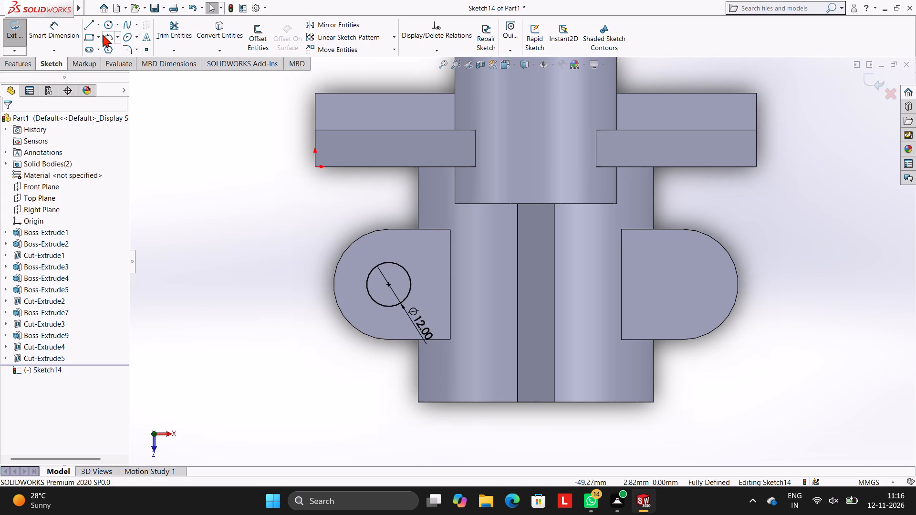
Draw a second 12 mm diameter circle concentric with the rounded end of the opposite base lug.
click(105, 26)
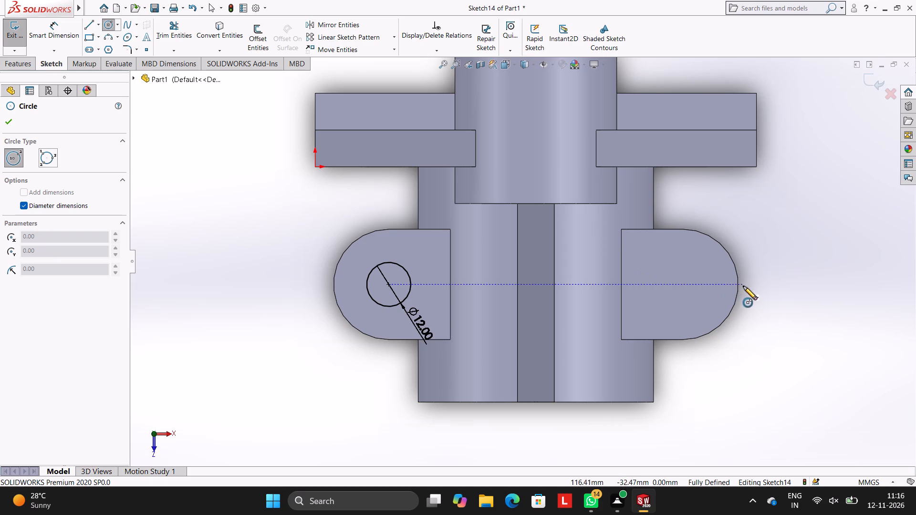
click(683, 284)
text(12)
key(Return)
key(Escape)
key(Escape)
key(Escape)
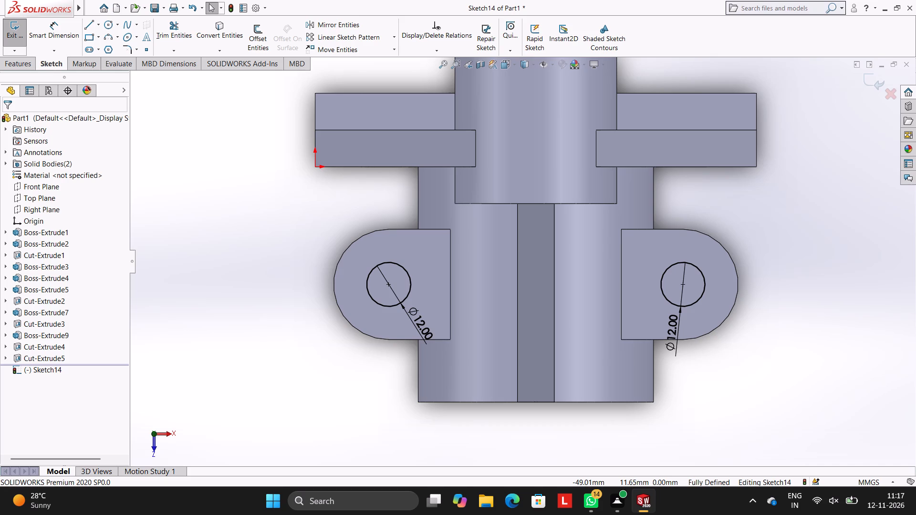
Cut both 12 mm circles 55 mm blind through the base lugs.
click(23, 61)
click(160, 39)
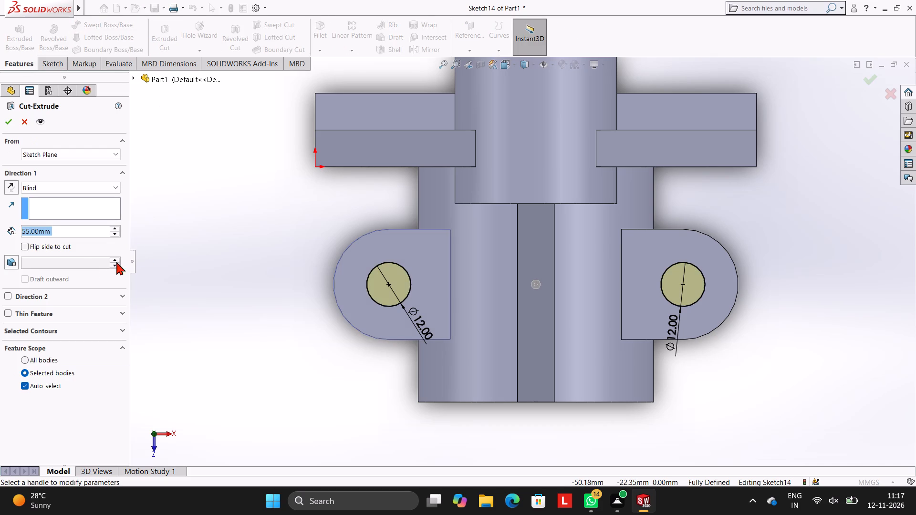
click(9, 124)
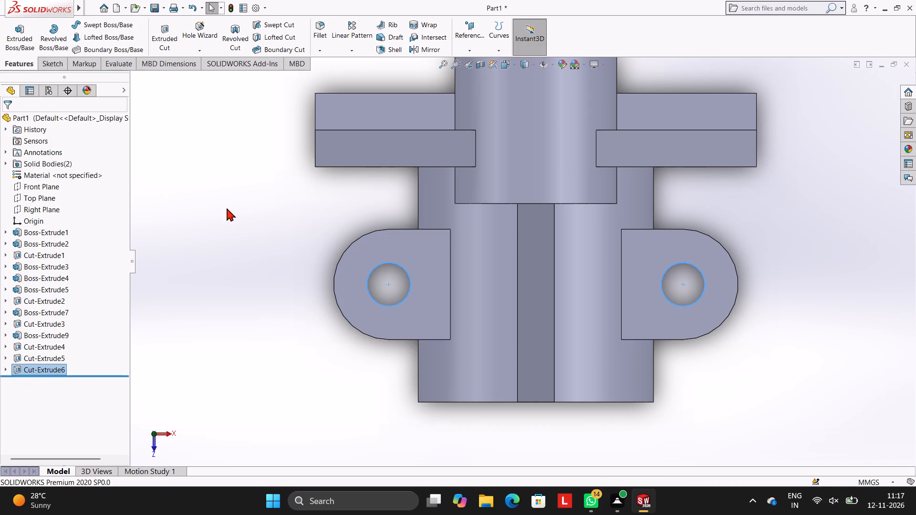
click(227, 205)
Examine the bracket from above, below, behind and the front, checking the lug holes, rib and eye.
middle_drag(507, 342, 546, 233)
scroll(549, 237, up, 3)
middle_drag(625, 230, 716, 205)
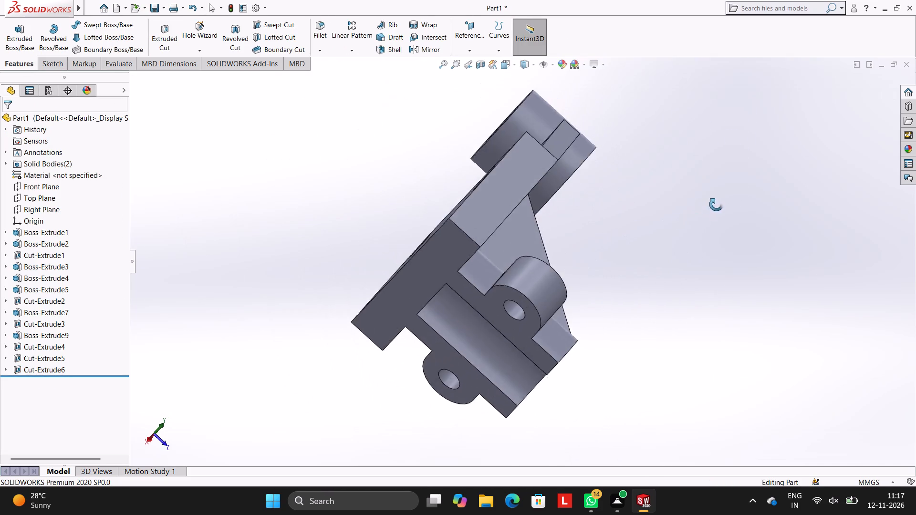
middle_drag(716, 205, 569, 133)
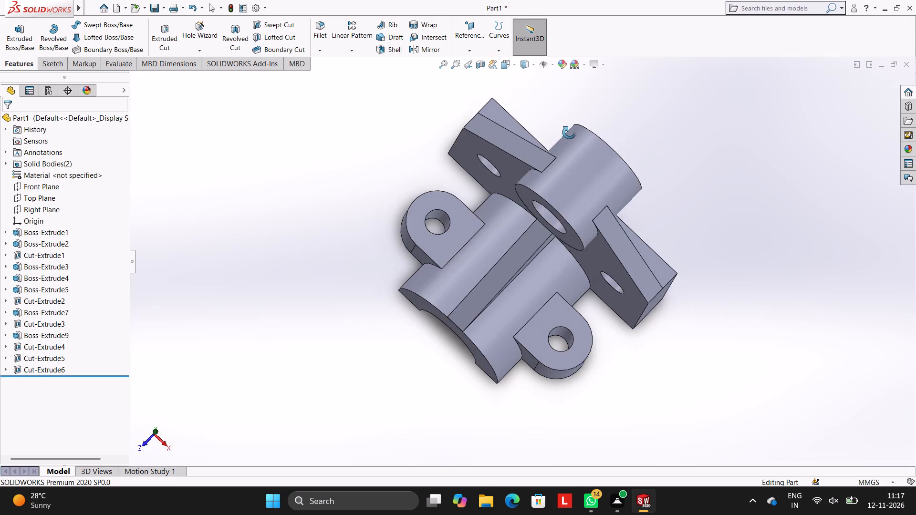
middle_drag(569, 133, 573, 131)
middle_drag(516, 277, 527, 275)
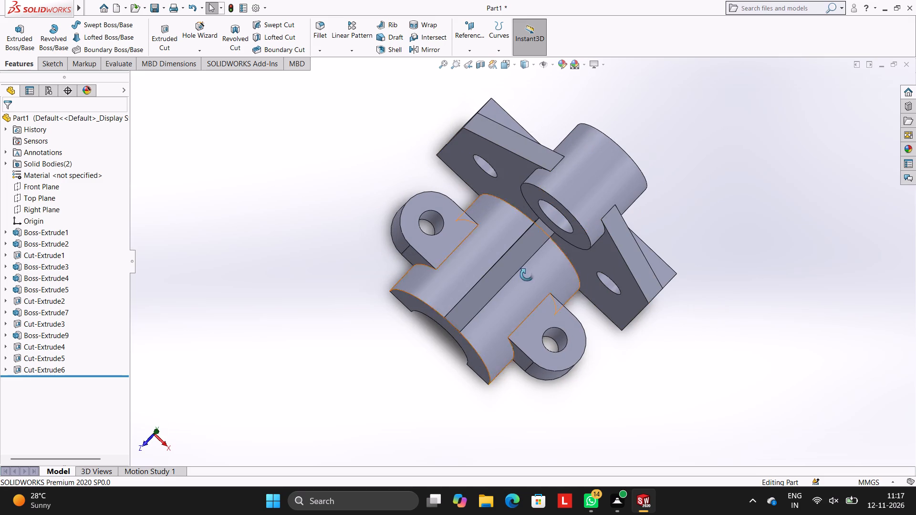
middle_drag(527, 275, 556, 164)
middle_drag(439, 229, 596, 417)
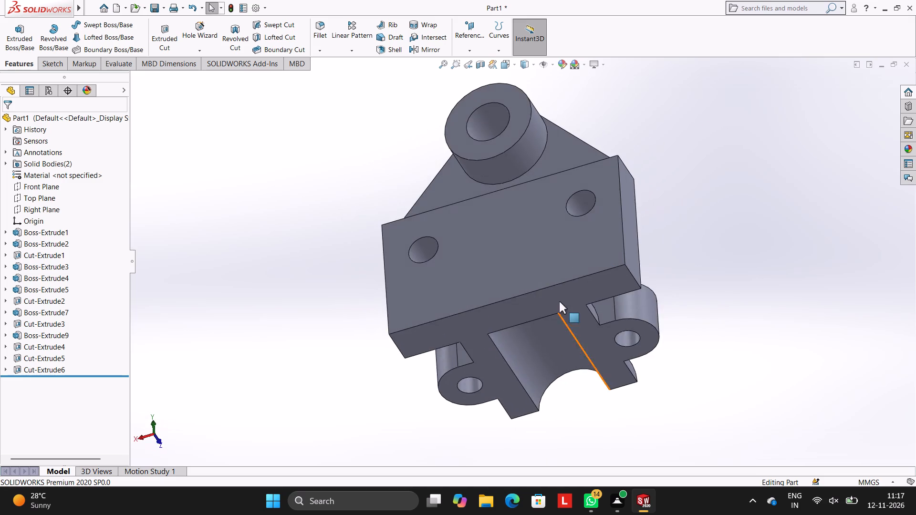
middle_drag(566, 224, 431, 371)
scroll(485, 320, up, 3)
scroll(498, 319, down, 2)
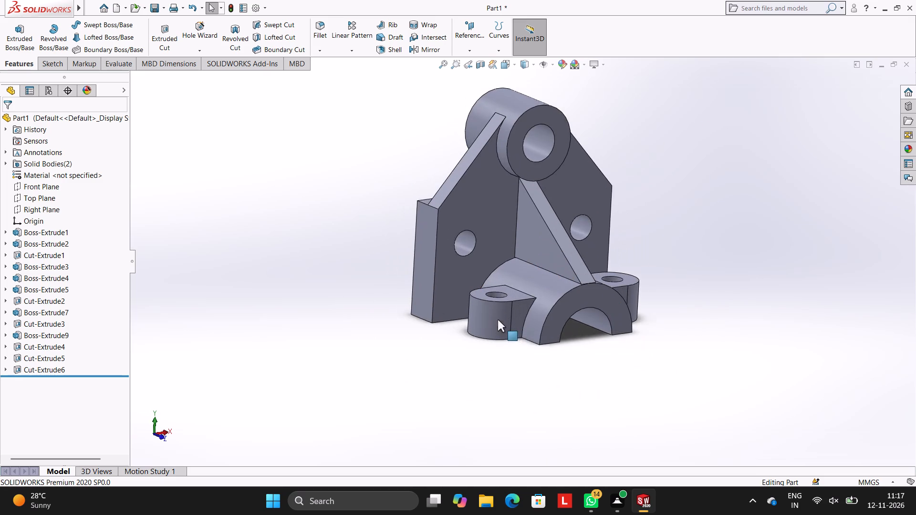
scroll(555, 219, up, 3)
scroll(552, 207, down, 2)
middle_drag(716, 262, 720, 241)
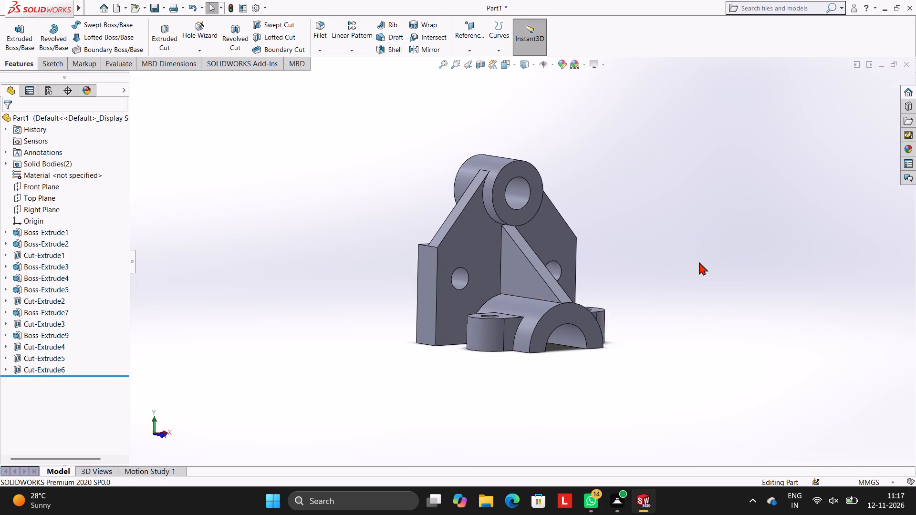
scroll(591, 281, down, 3)
scroll(577, 277, up, 3)
scroll(431, 246, down, 3)
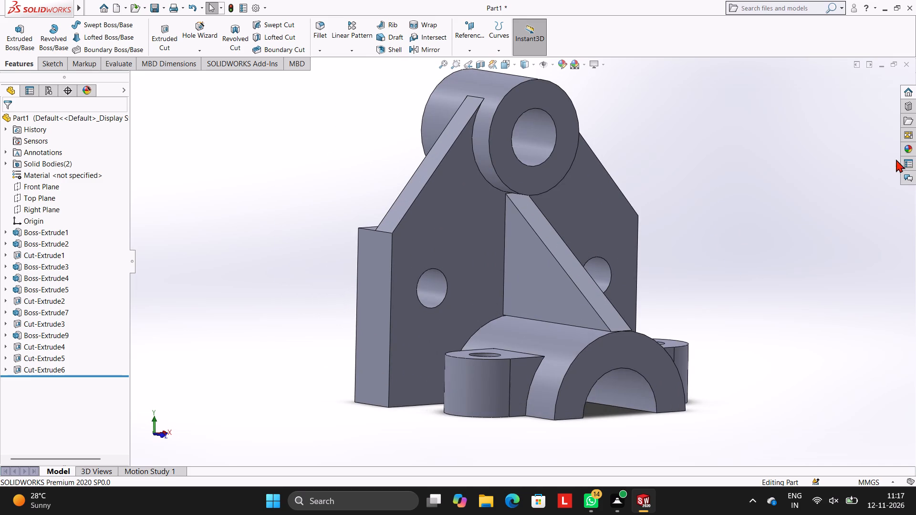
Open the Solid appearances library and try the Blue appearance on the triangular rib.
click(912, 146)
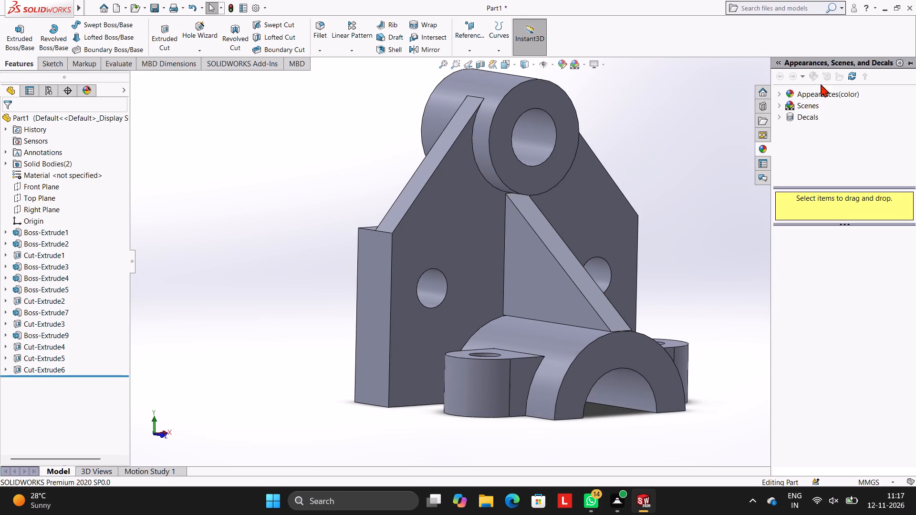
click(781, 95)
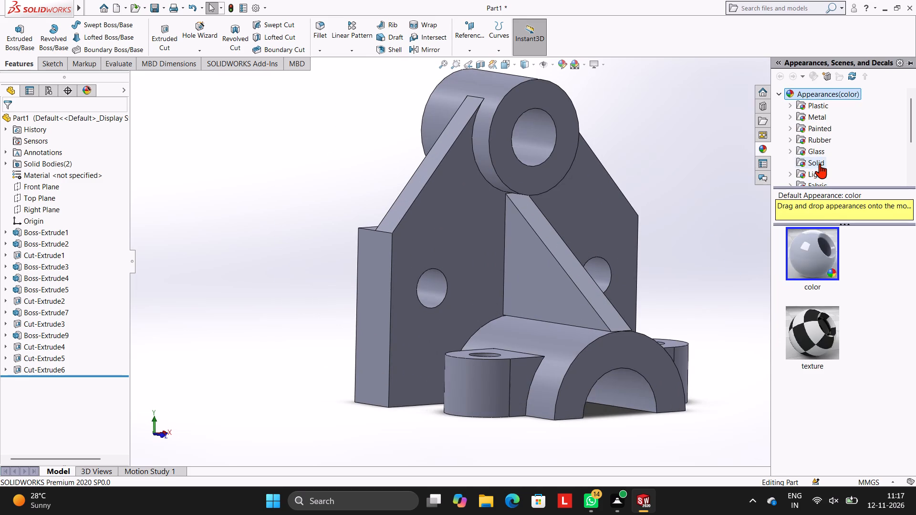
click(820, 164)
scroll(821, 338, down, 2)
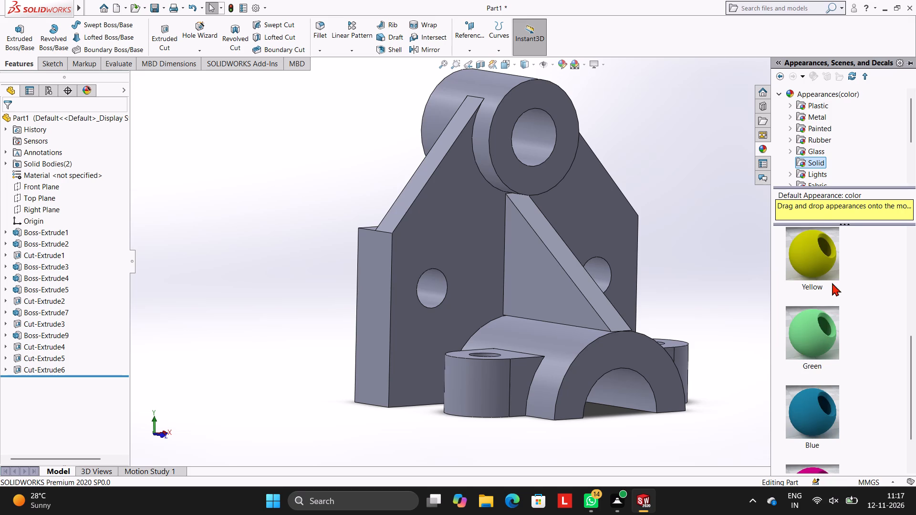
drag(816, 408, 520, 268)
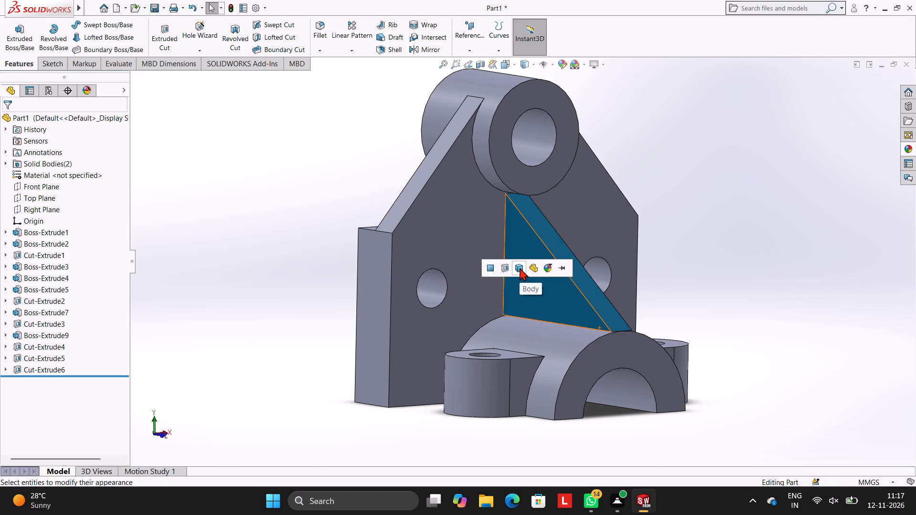
Apply the Pink solid appearance to the whole main bracket body.
click(906, 148)
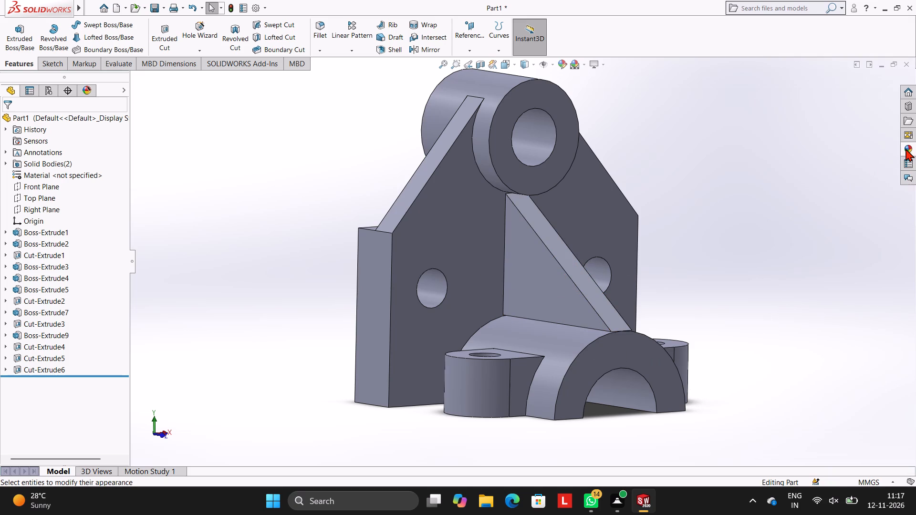
scroll(818, 354, down, 2)
drag(814, 425, 477, 249)
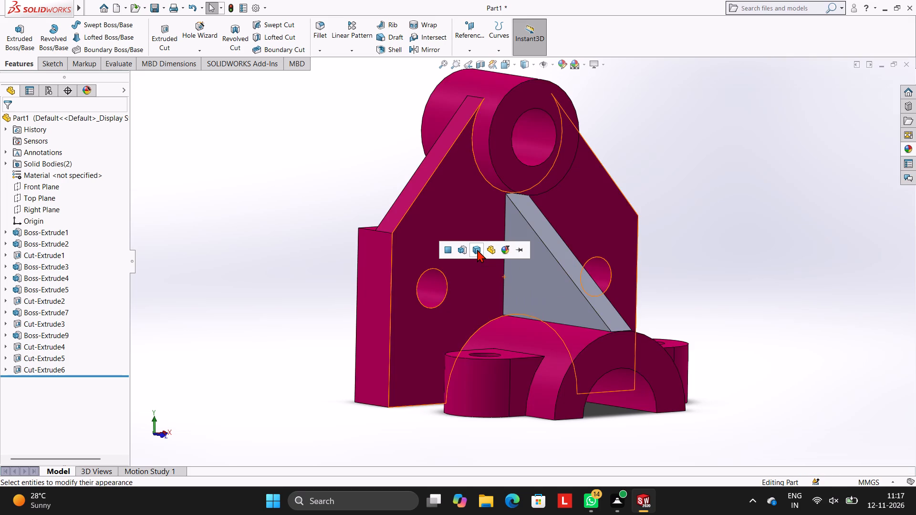
click(471, 248)
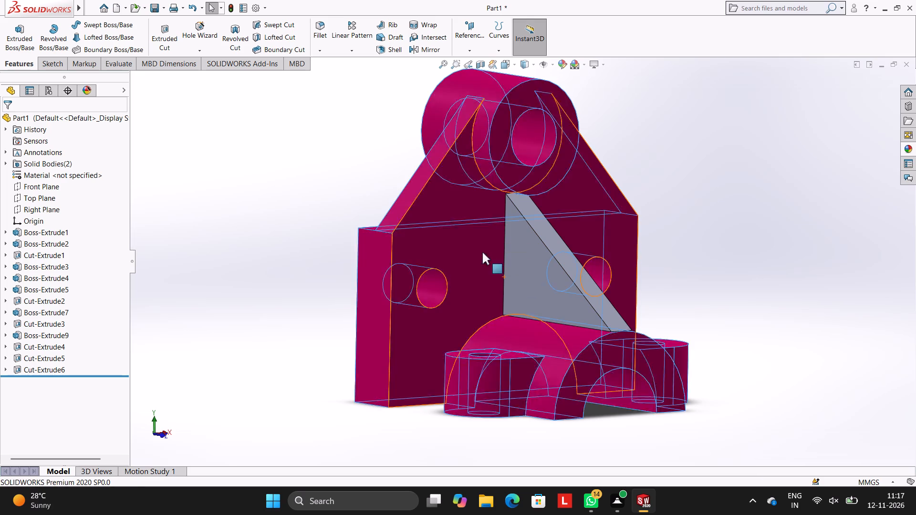
Apply the Green solid appearance to the whole triangular rib body.
click(912, 150)
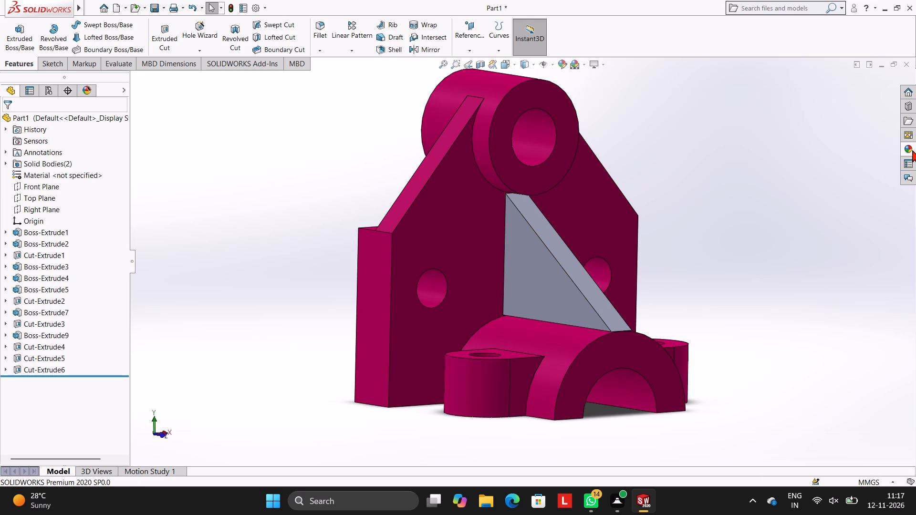
drag(824, 276, 558, 279)
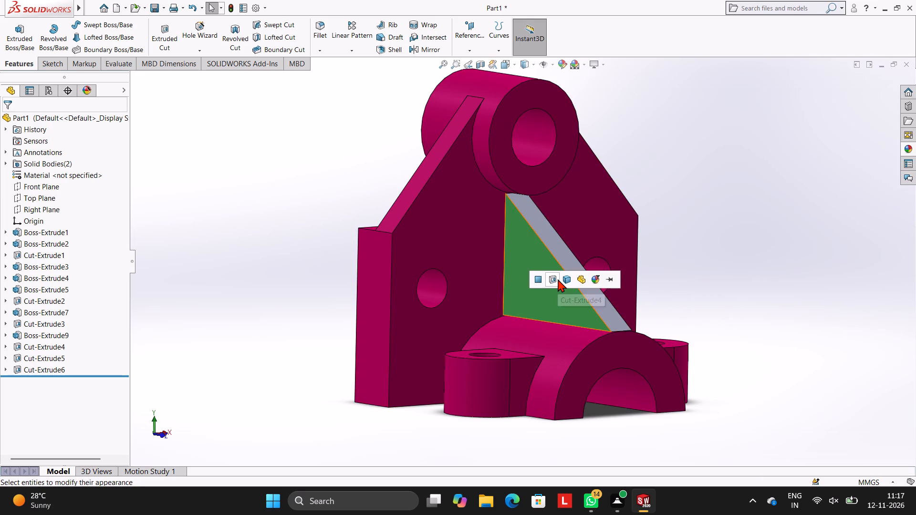
click(568, 280)
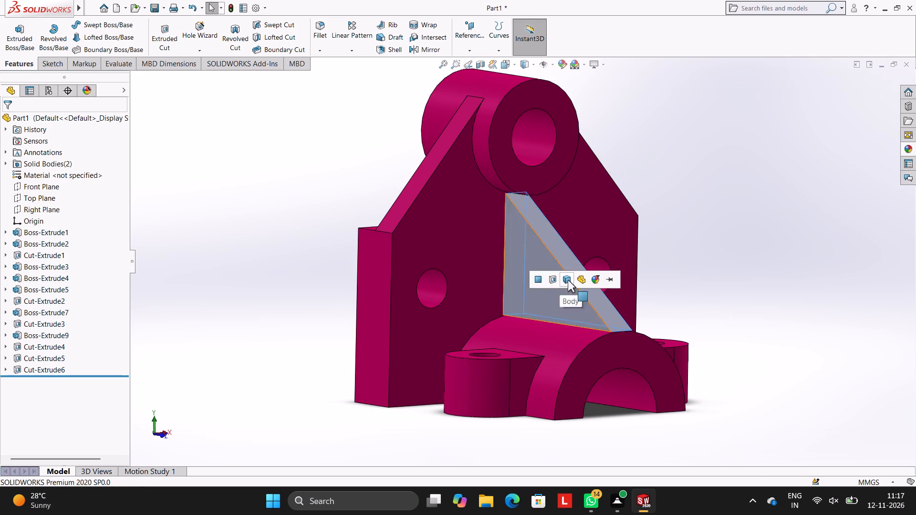
Apply the Yellow solid appearance to only the outer cylindrical face of the upper eye.
click(907, 151)
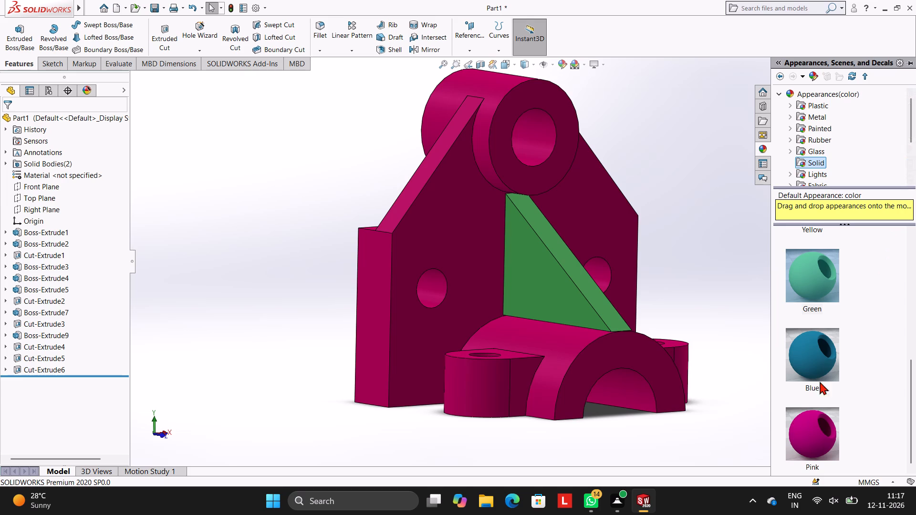
scroll(825, 351, up, 1)
drag(819, 309, 748, 331)
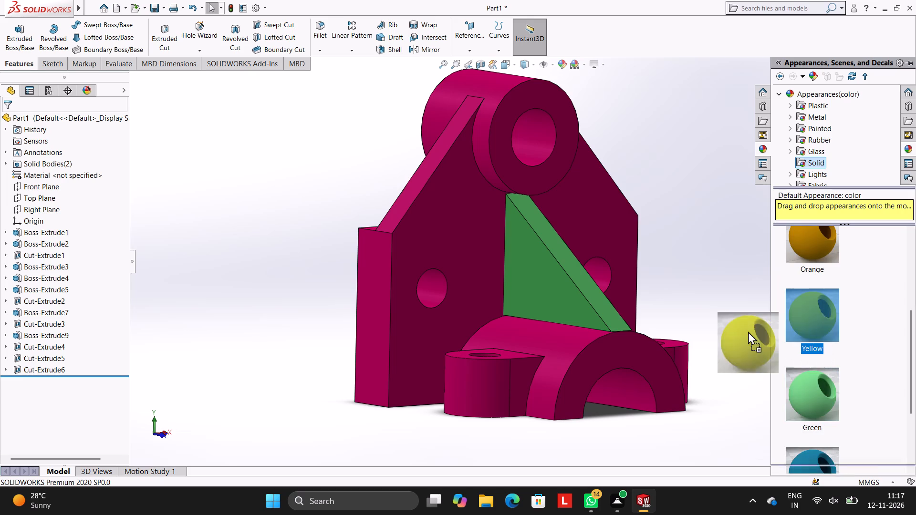
drag(748, 331, 447, 89)
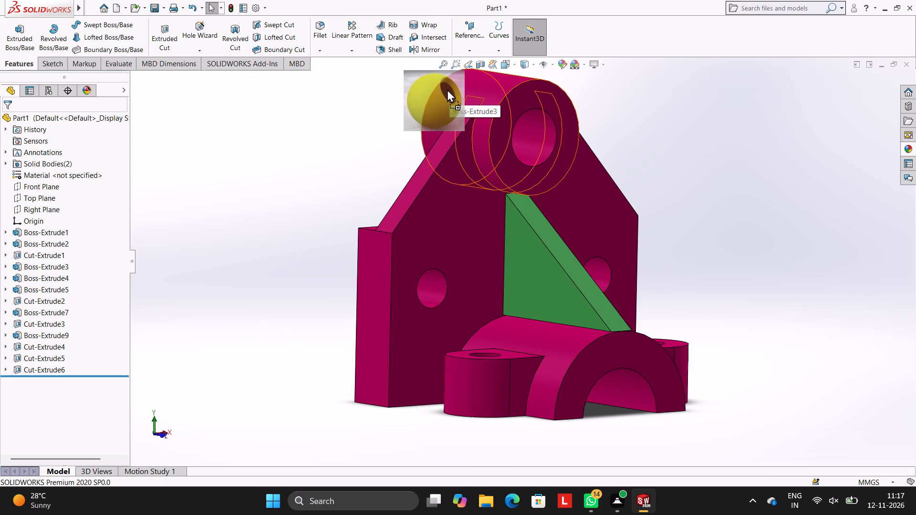
drag(447, 89, 509, 84)
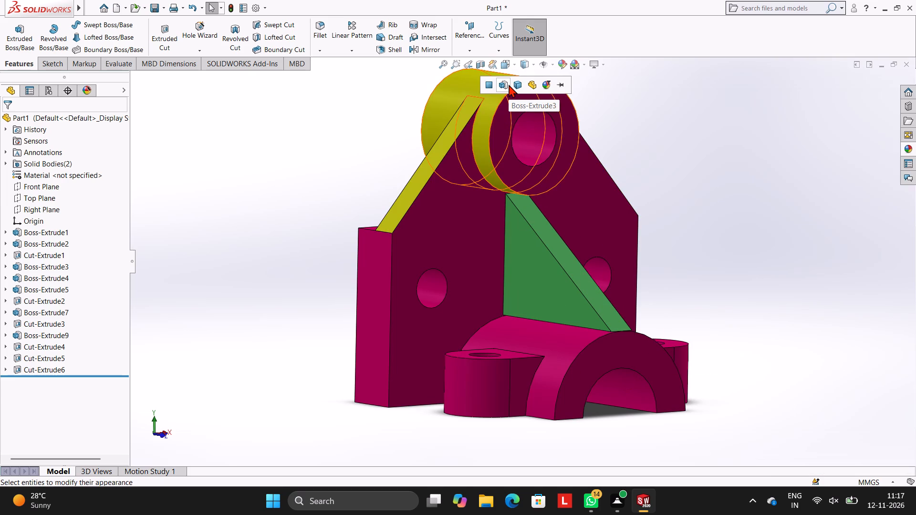
click(491, 85)
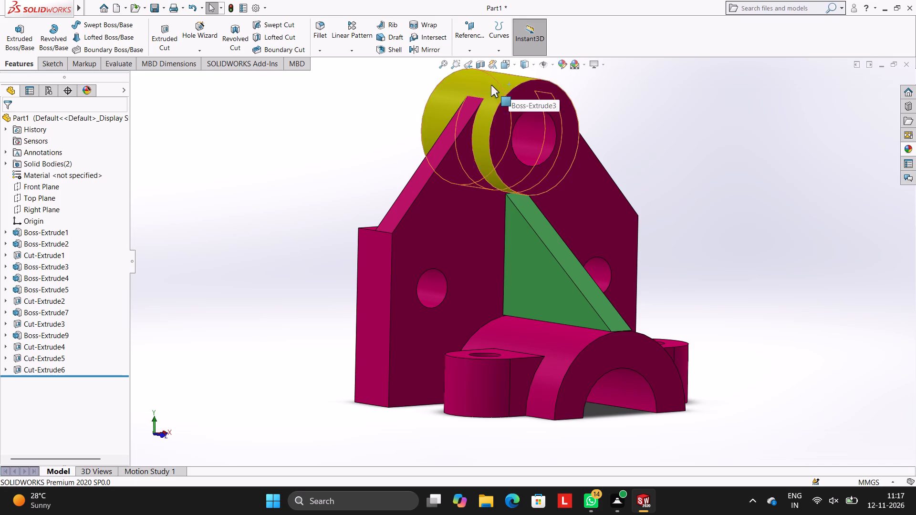
Apply the Orange solid appearance to the upright back plate feature.
click(909, 145)
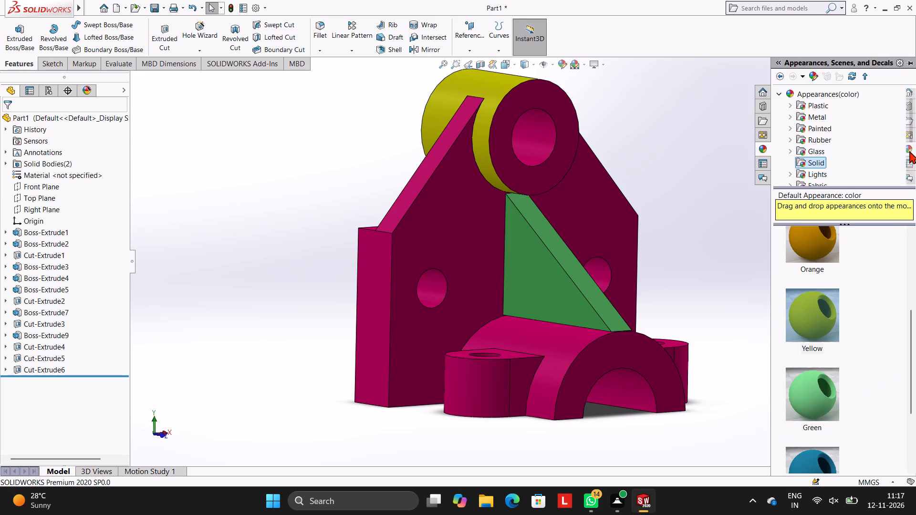
drag(814, 244, 671, 336)
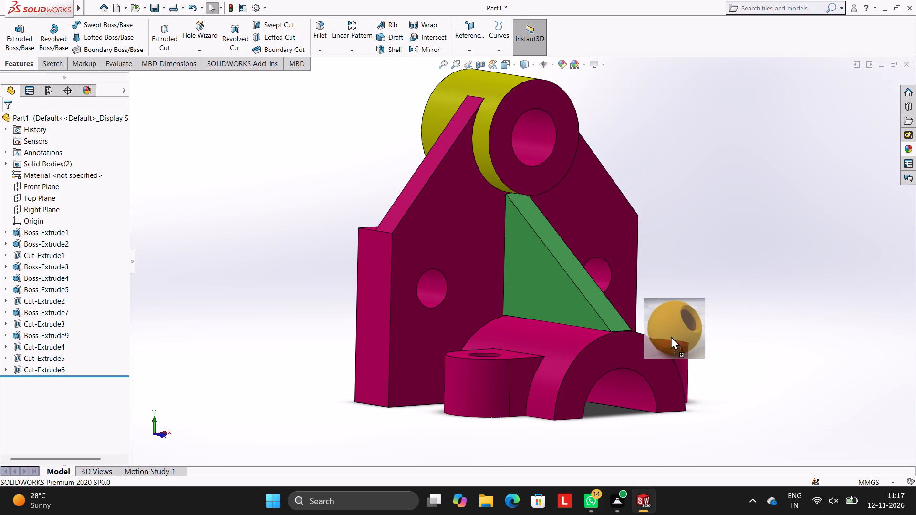
drag(671, 336, 366, 304)
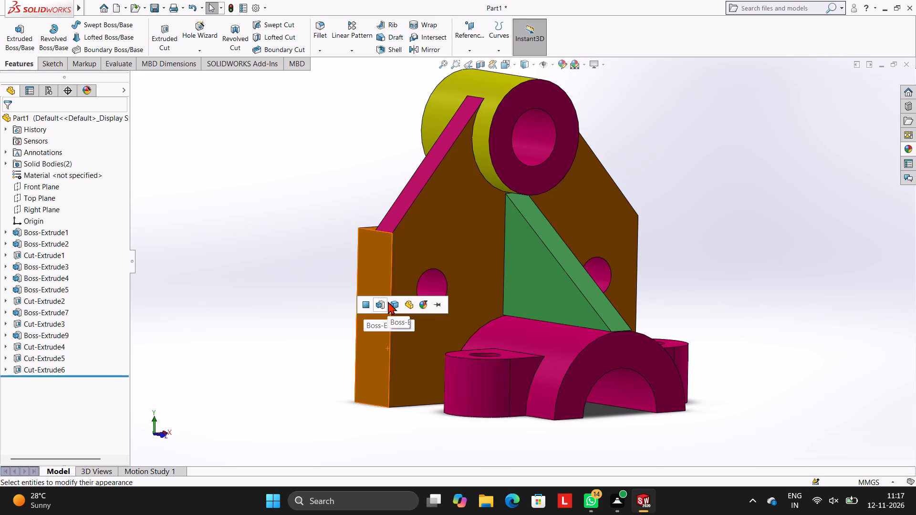
click(375, 298)
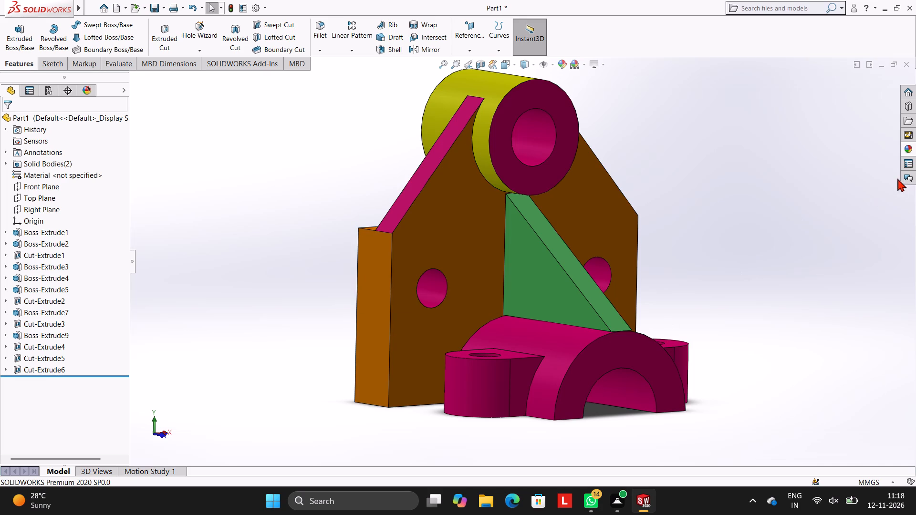
Apply the Green solid appearance to the side lug feature, Boss-Extrude7, at the saddle base.
click(910, 149)
drag(809, 412, 685, 416)
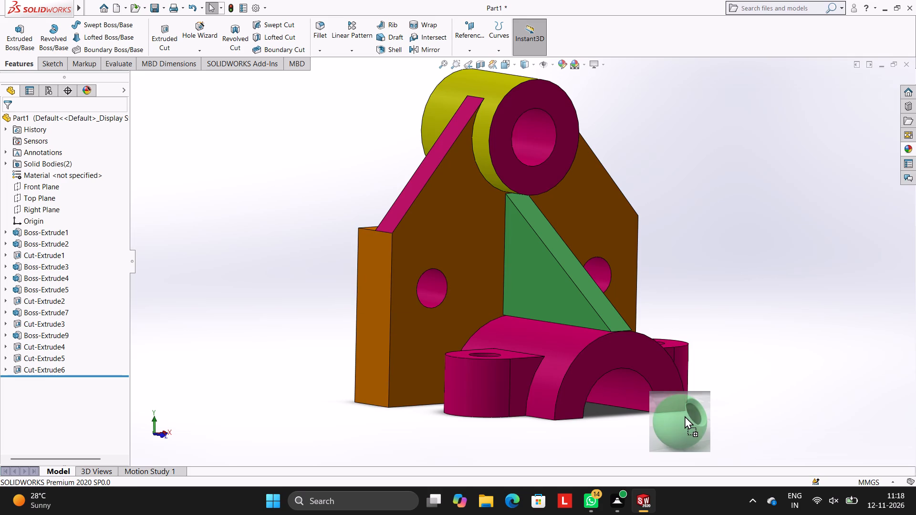
drag(685, 416, 475, 385)
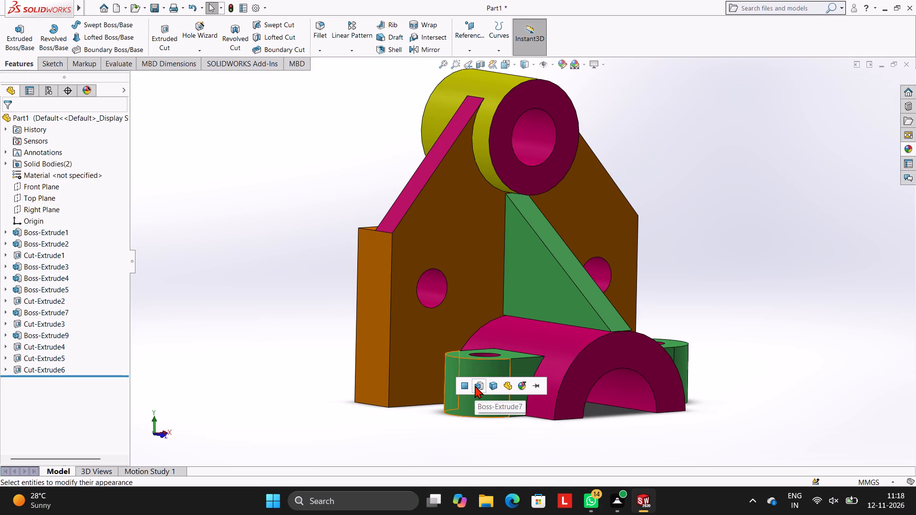
click(475, 385)
Apply the Yellow solid appearance to the semicircular cut feature, Cut-Extrude1, under the saddle.
click(911, 148)
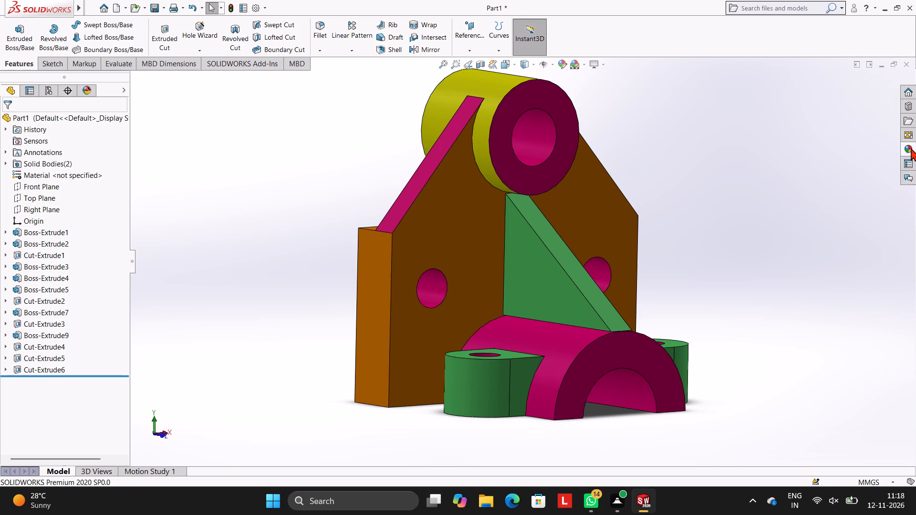
drag(820, 327, 555, 141)
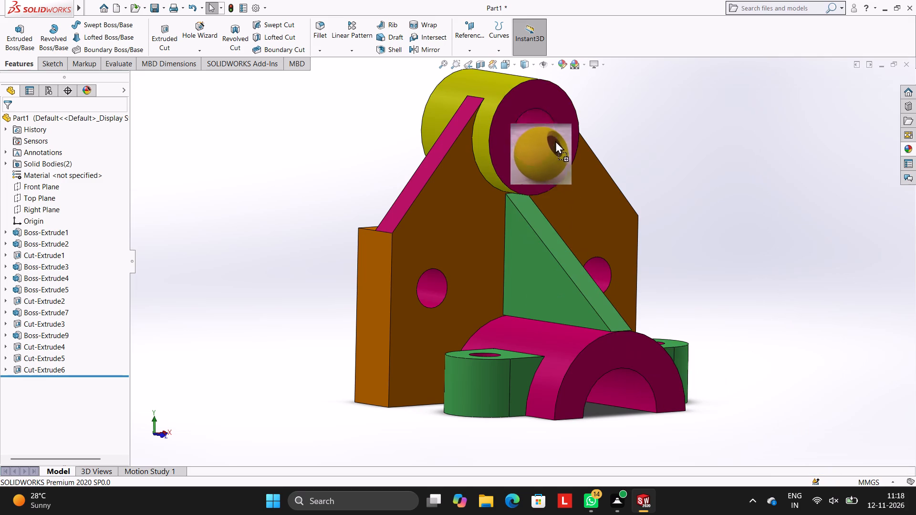
drag(555, 141, 645, 384)
click(645, 384)
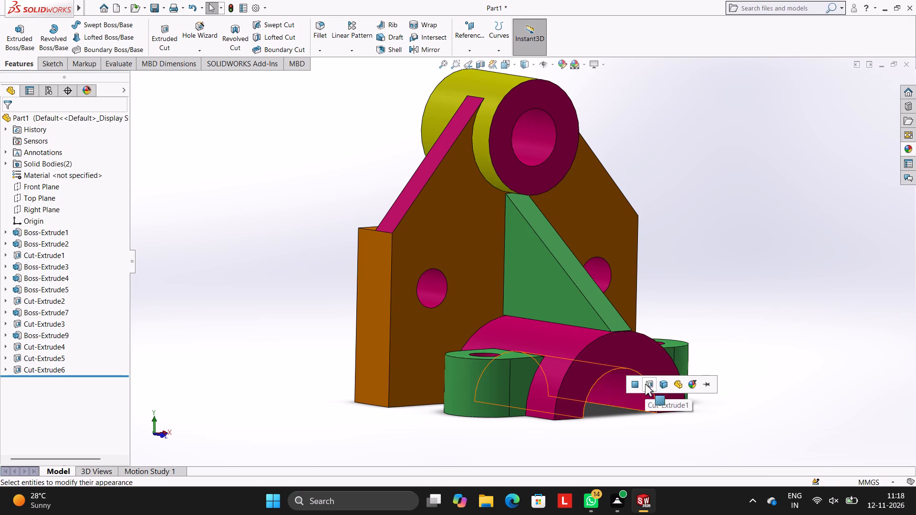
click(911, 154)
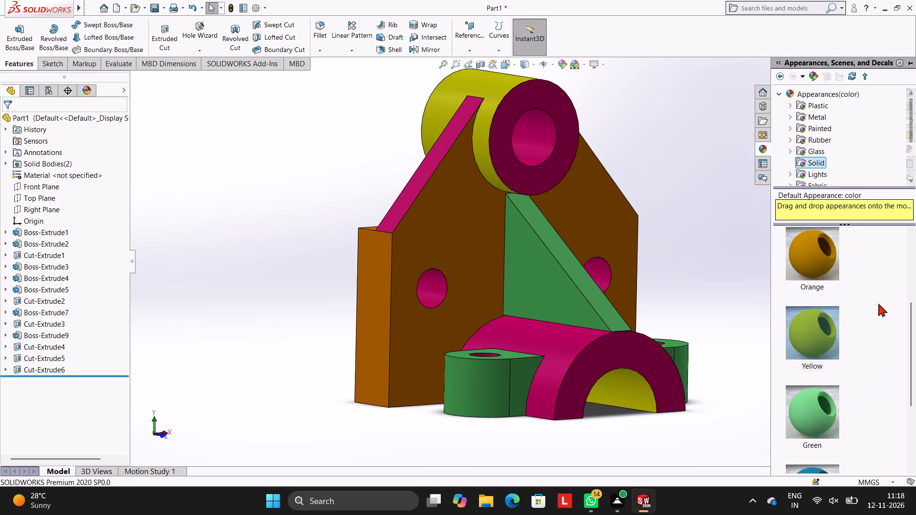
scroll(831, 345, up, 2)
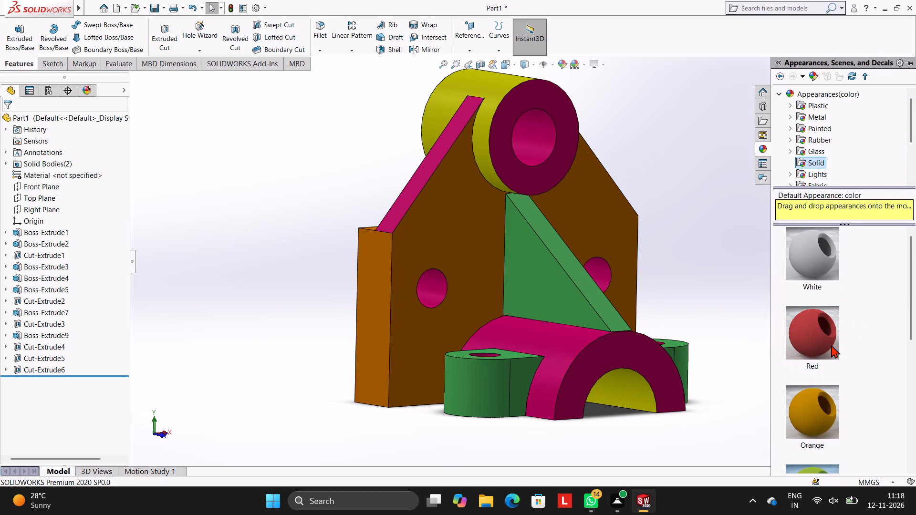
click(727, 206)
Inspect the coloured bracket from the front, side and underside, and bring it back to an angled front view.
scroll(739, 218, down, 2)
middle_drag(737, 226, 733, 232)
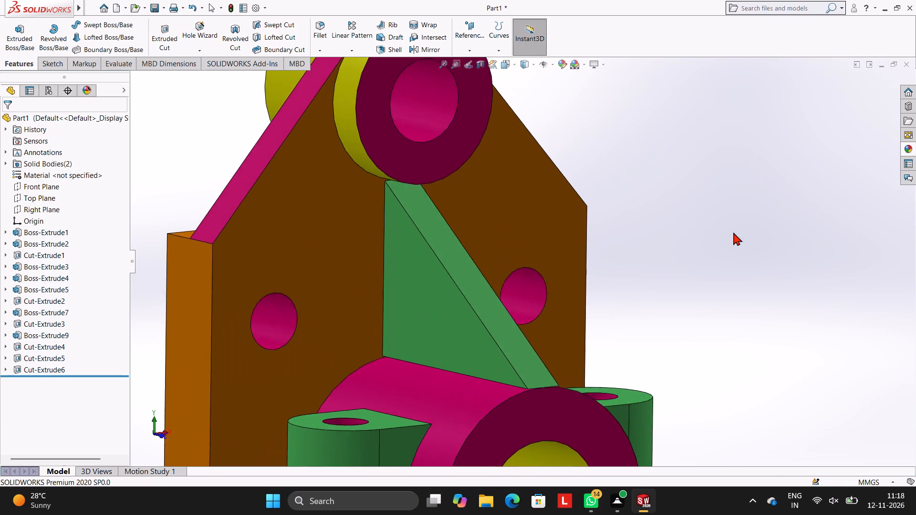
scroll(735, 227, up, 6)
middle_drag(740, 221, 721, 219)
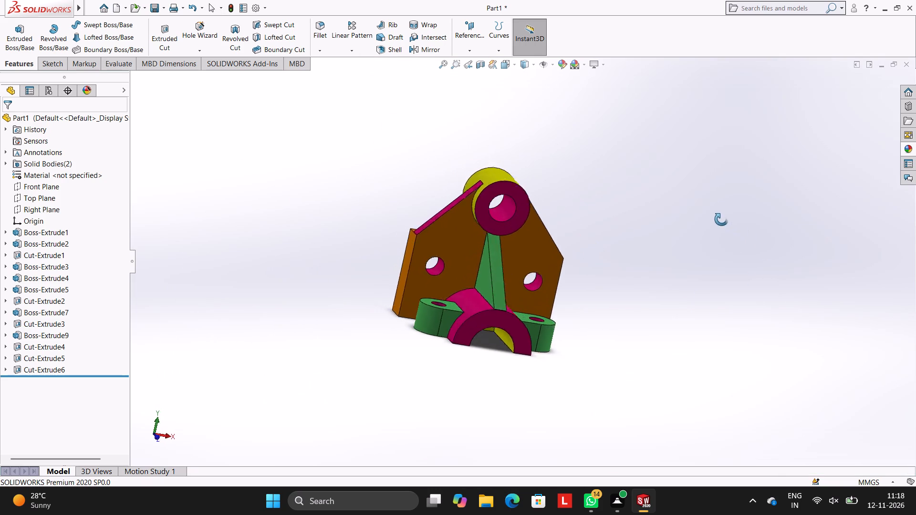
middle_drag(721, 219, 712, 215)
scroll(660, 240, up, 3)
middle_drag(709, 247, 746, 293)
middle_drag(625, 240, 599, 179)
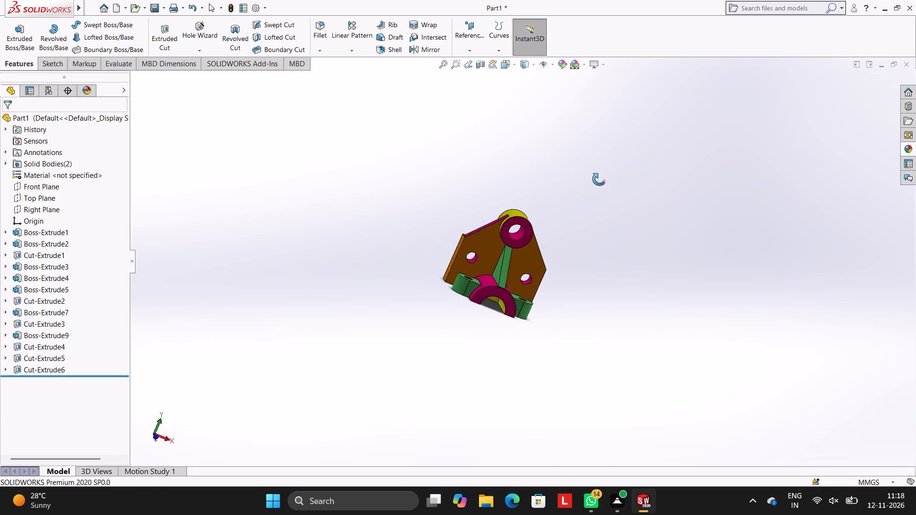
middle_drag(599, 179, 692, 251)
middle_drag(440, 197, 369, 196)
middle_drag(524, 310, 507, 296)
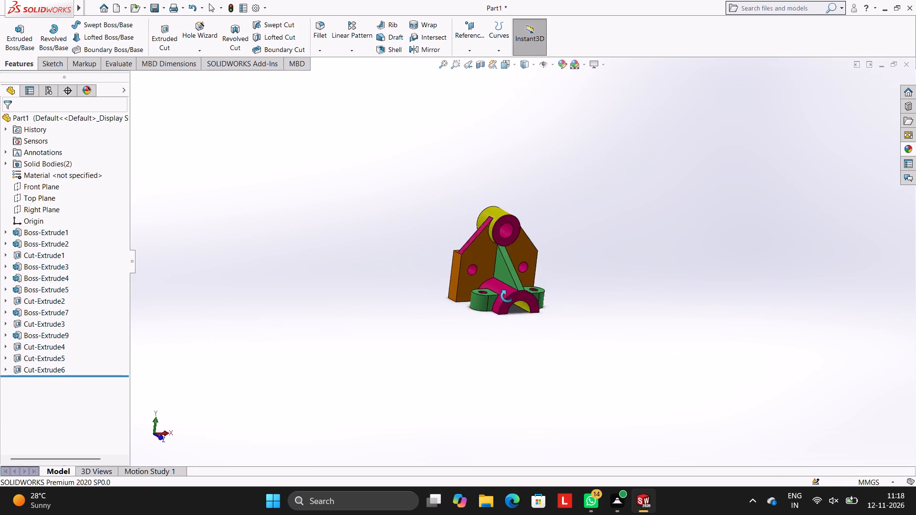
middle_drag(507, 296, 516, 309)
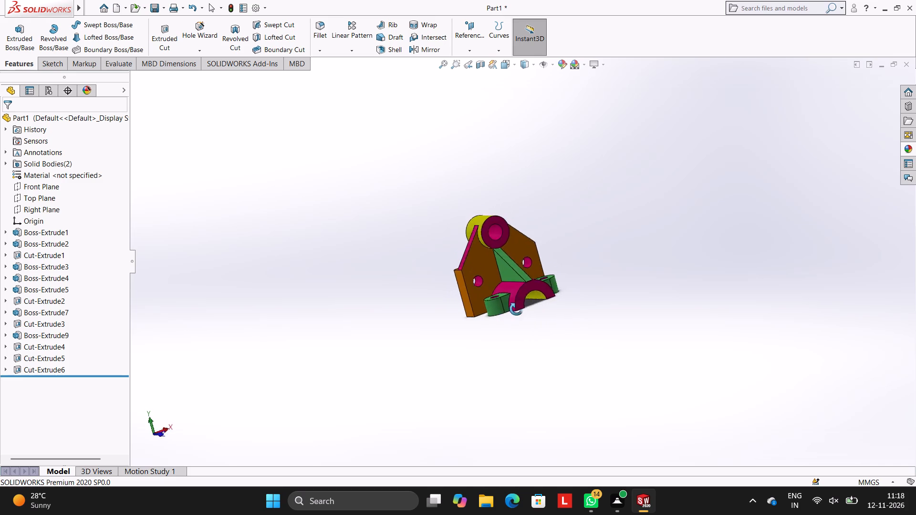
middle_drag(516, 309, 552, 288)
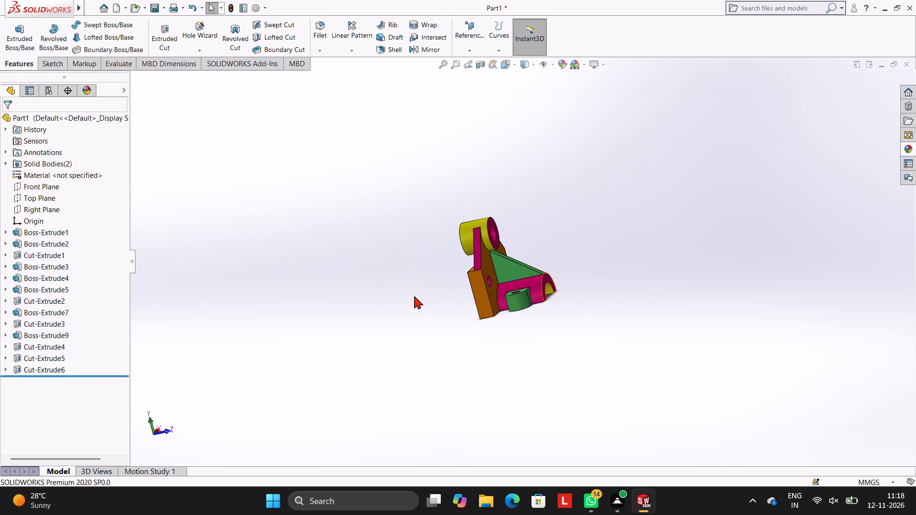
middle_drag(414, 296, 365, 242)
middle_drag(637, 272, 630, 290)
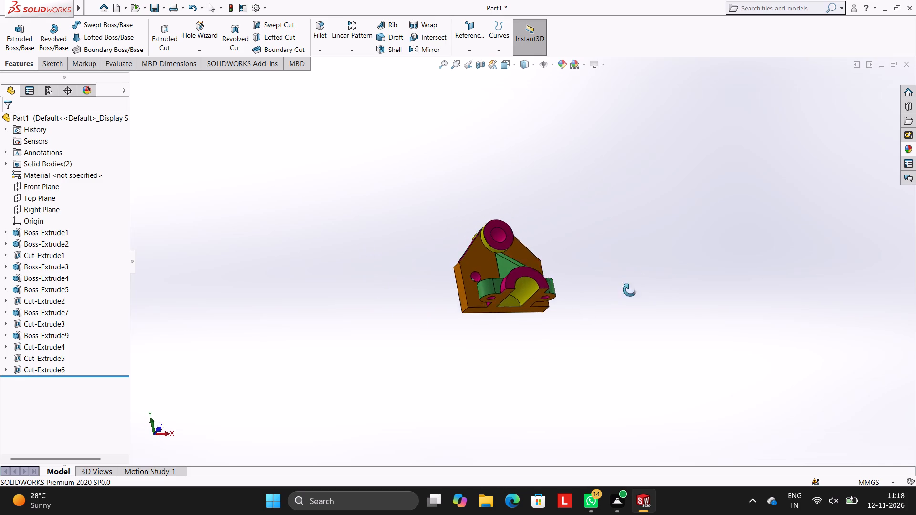
middle_drag(630, 290, 648, 374)
middle_drag(636, 256, 655, 245)
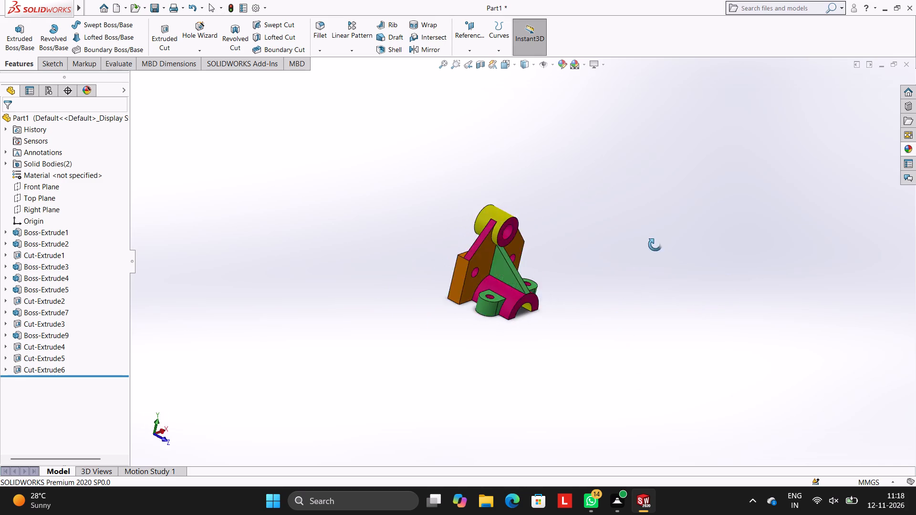
middle_drag(655, 245, 637, 200)
middle_drag(673, 261, 644, 175)
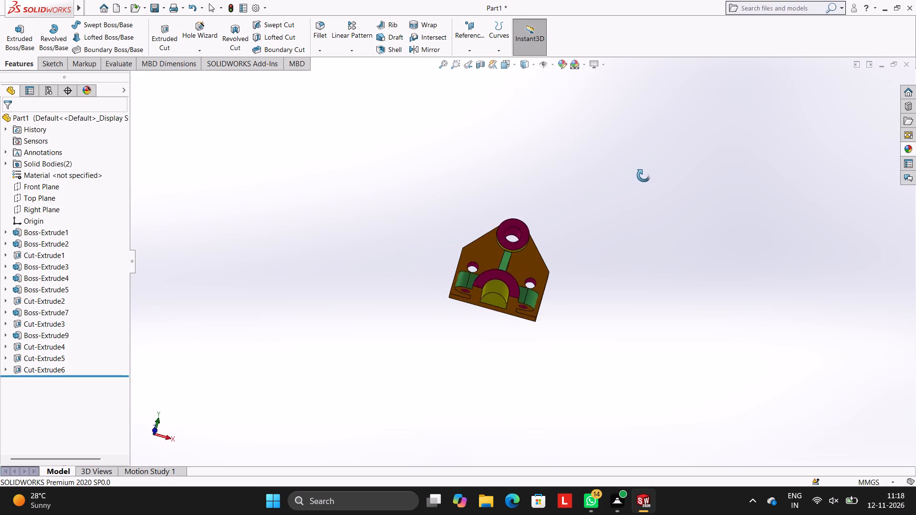
middle_drag(644, 175, 685, 253)
middle_click(480, 261)
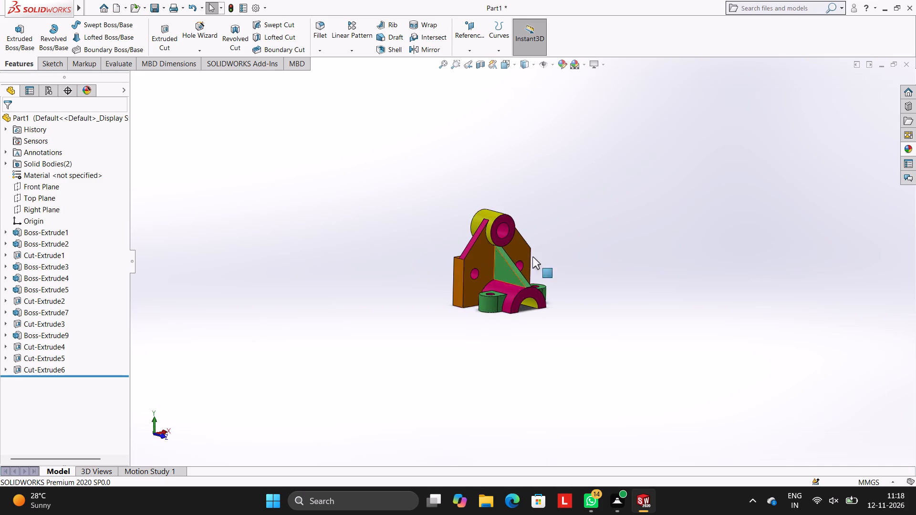
scroll(551, 253, down, 4)
scroll(391, 314, up, 2)
scroll(391, 314, down, 2)
scroll(559, 227, down, 2)
scroll(554, 221, up, 2)
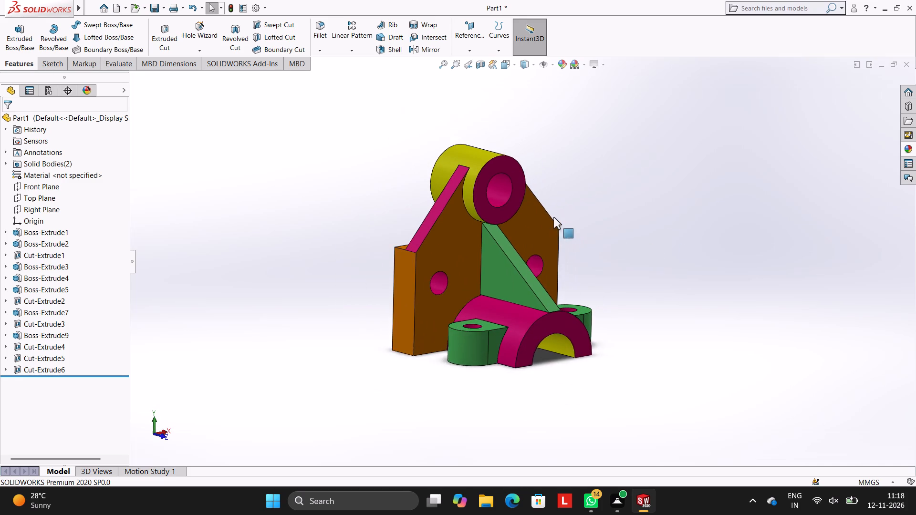
scroll(553, 217, down, 2)
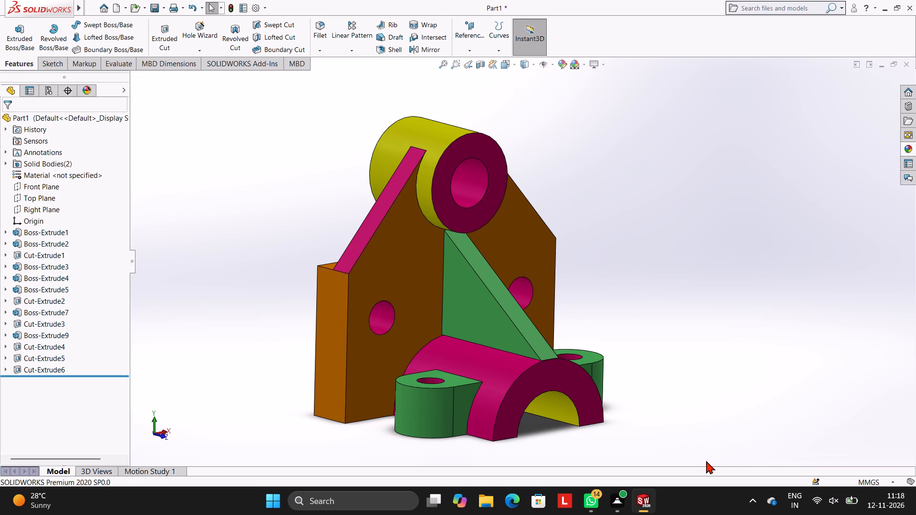
Save the part in the Documents folder as SADDLE BASE BRACKET WITH RIBBED EYE UPRIGHT in SOLIDWORKS Part format.
key(ctrl+s)
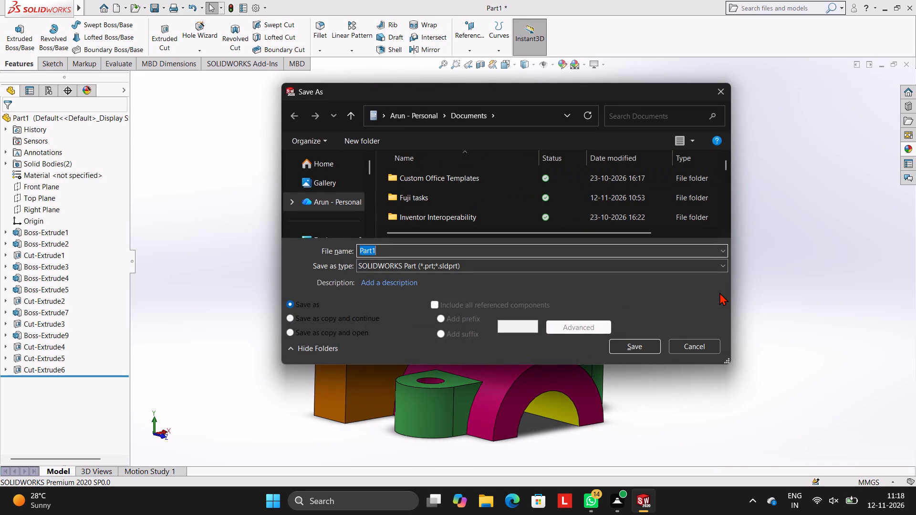
text(SADD)
text(LE BASE)
key(space)
text(BRACKET WITH)
key(space)
text(RI)
text(BB)
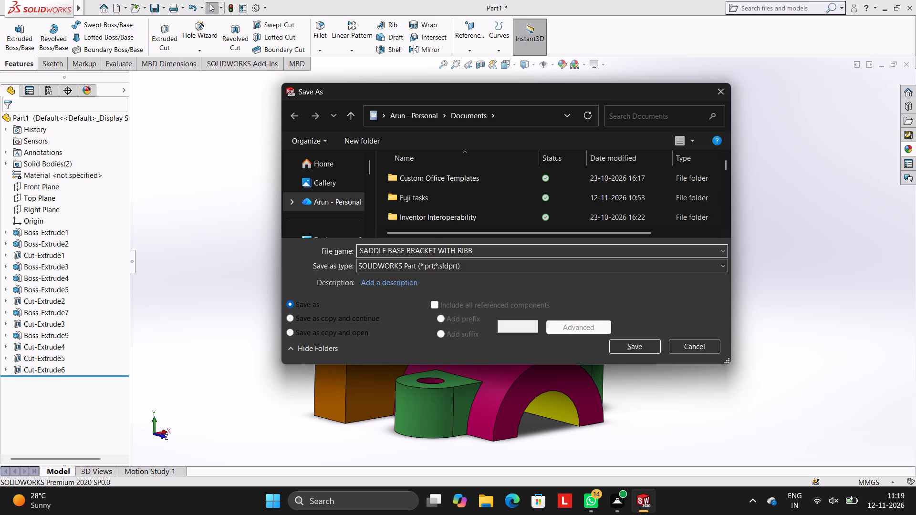
text(ED)
key(space)
text(EYE)
key(space)
key(u)
key(p)
text(RIGHT)
key(space)
click(644, 344)
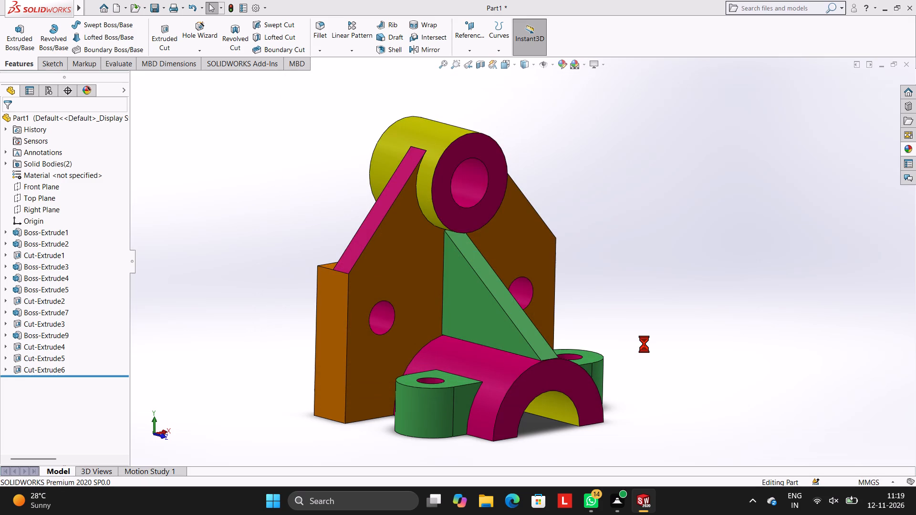
Save a copy of the bracket in Adobe Portable Document Format (*.pdf) under the same file name.
click(161, 2)
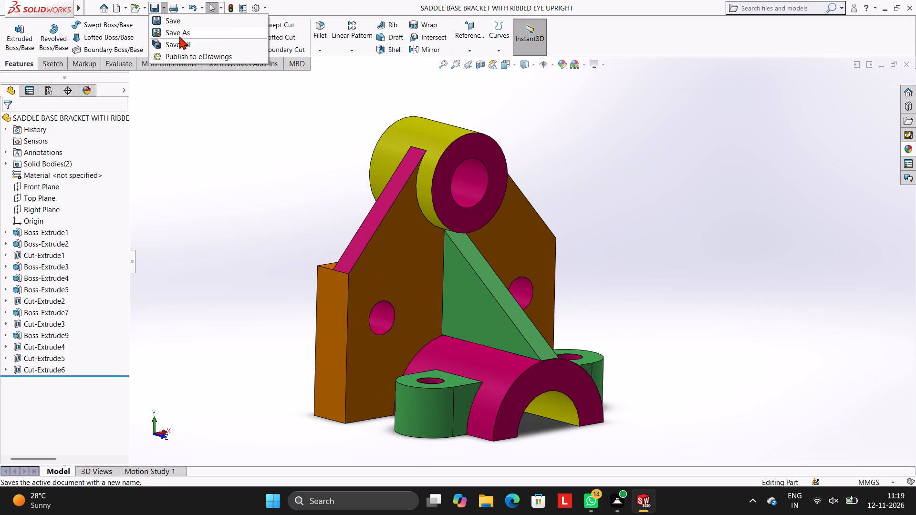
click(180, 31)
click(458, 260)
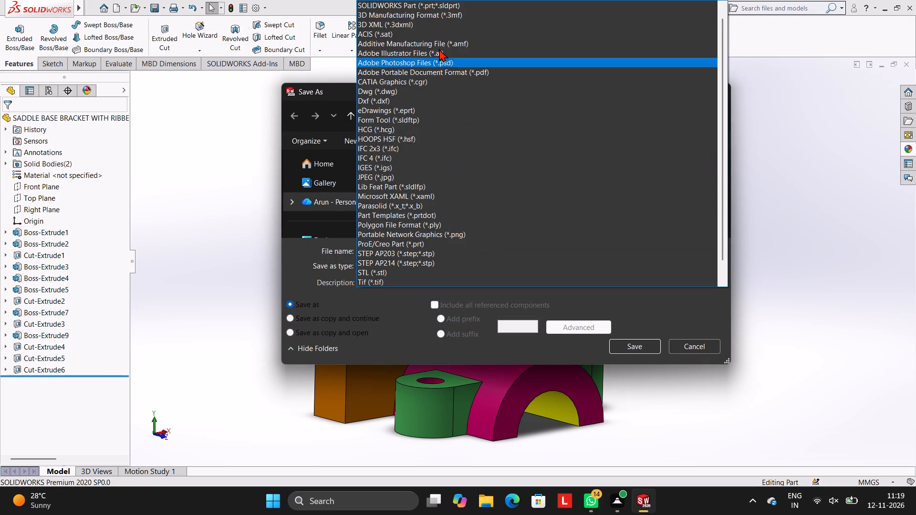
click(452, 72)
click(632, 364)
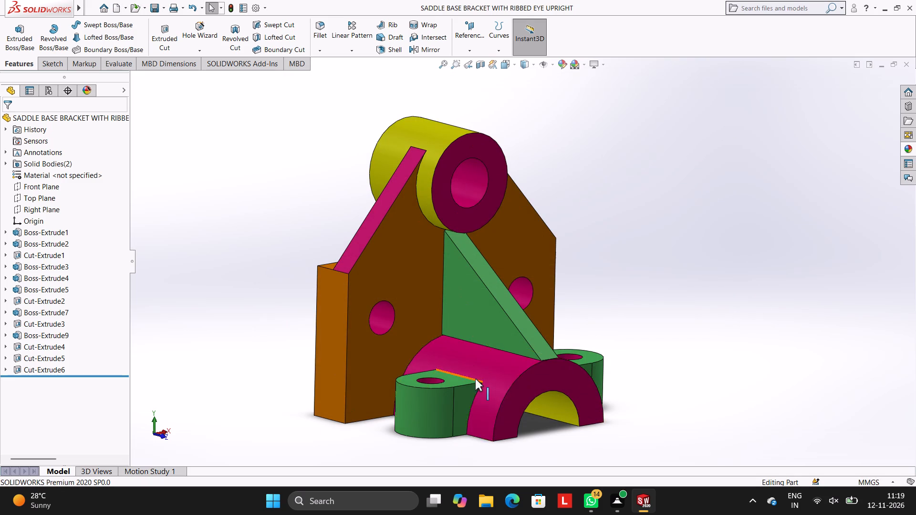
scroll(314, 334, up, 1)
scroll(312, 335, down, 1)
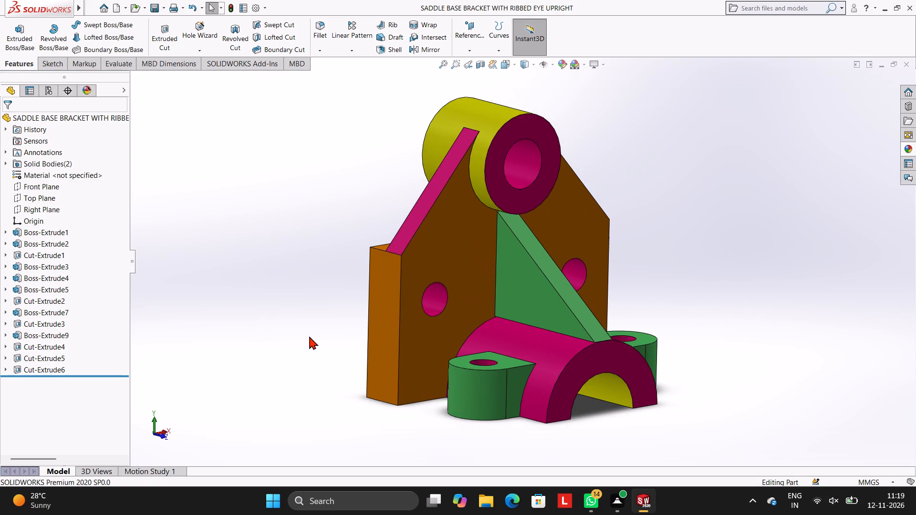